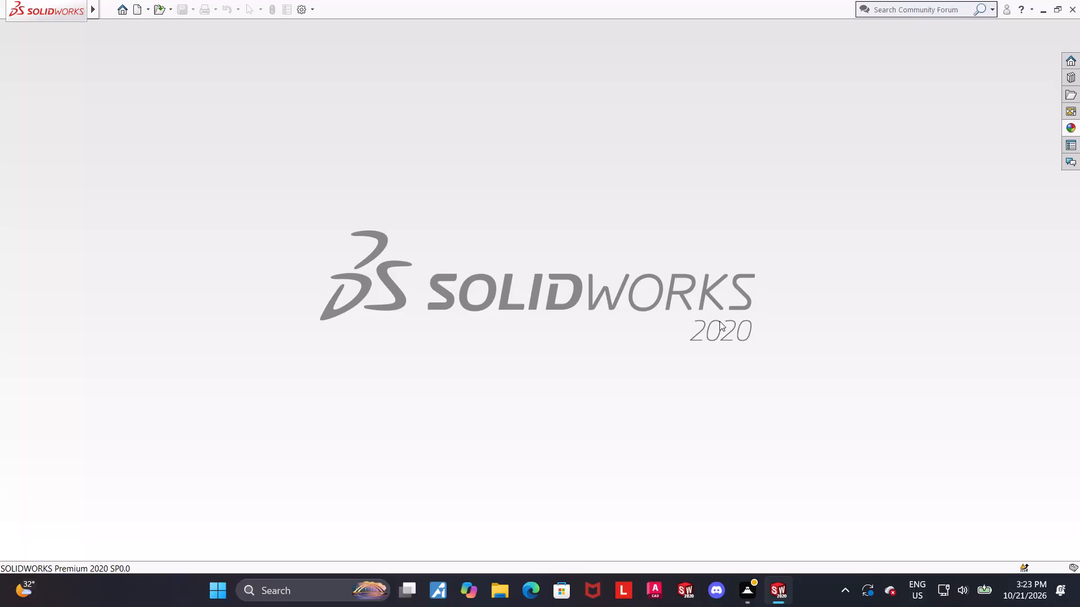
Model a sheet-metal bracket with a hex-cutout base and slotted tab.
Create a new part and open a sketch on the Top Plane.
click(141, 8)
double_click(294, 272)
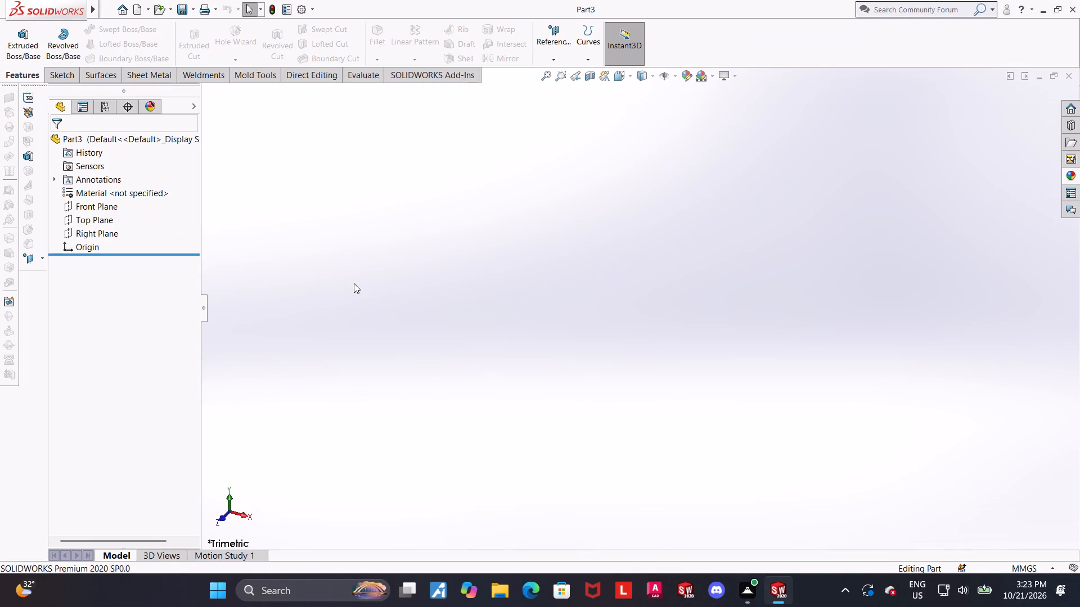
click(93, 217)
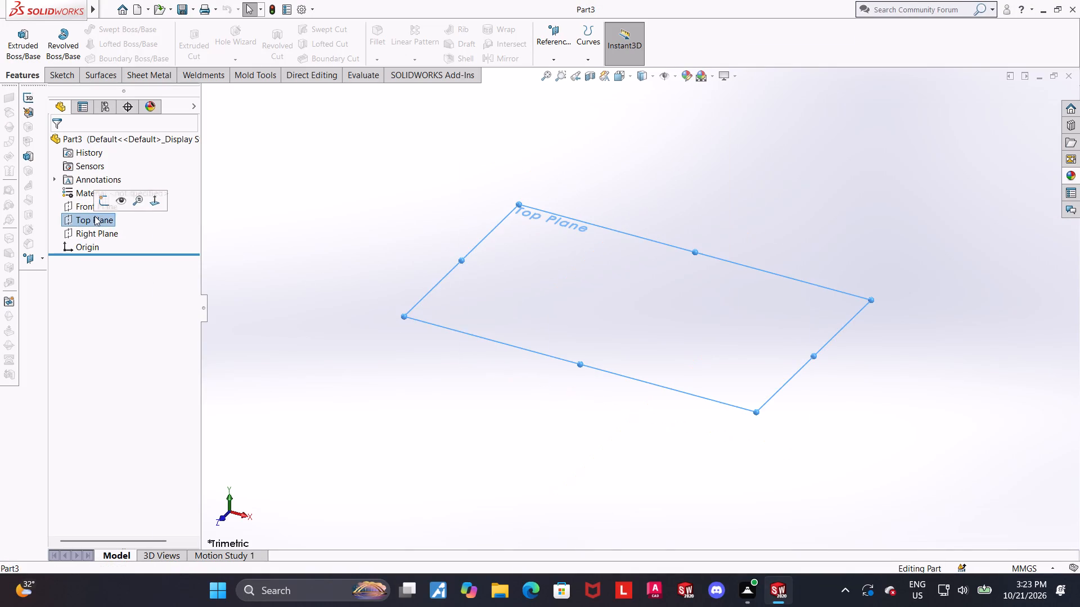
click(100, 206)
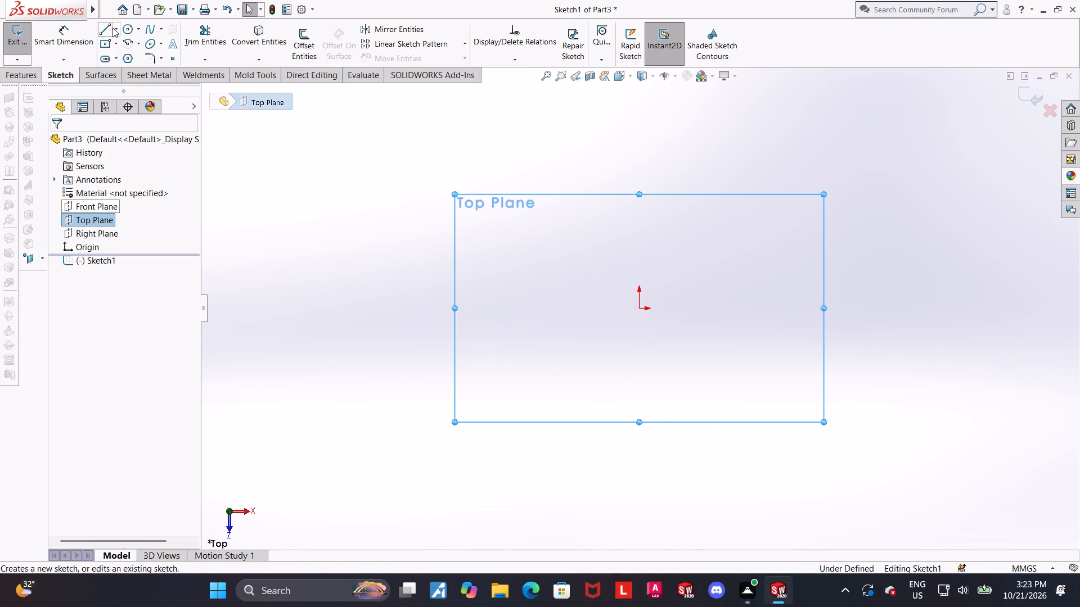
Draw a center rectangle on the origin, about 76 mm wide and 104 mm high.
click(111, 26)
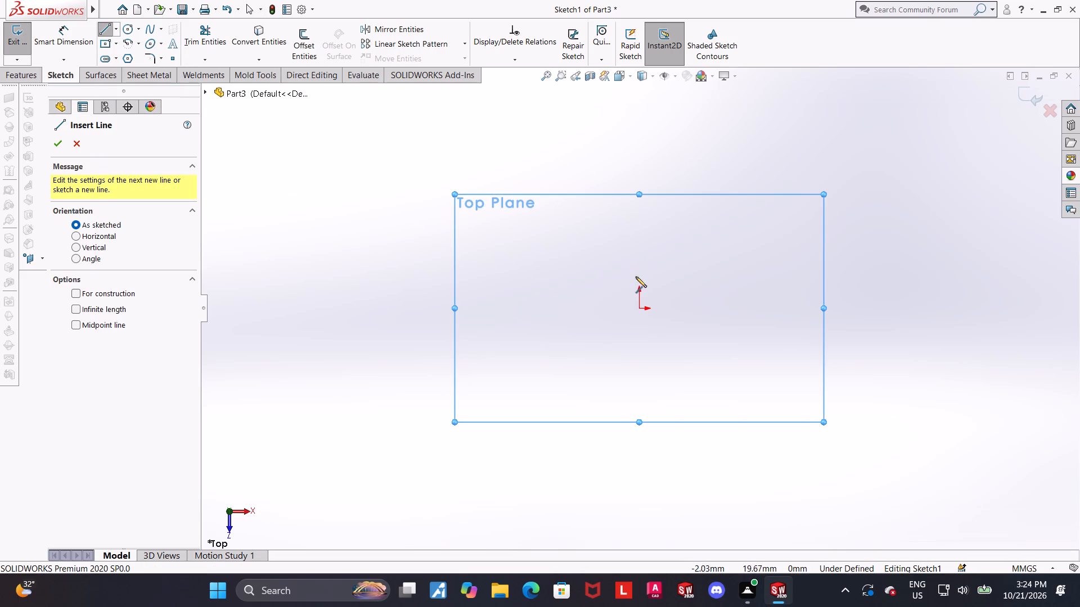
key(Escape)
click(111, 43)
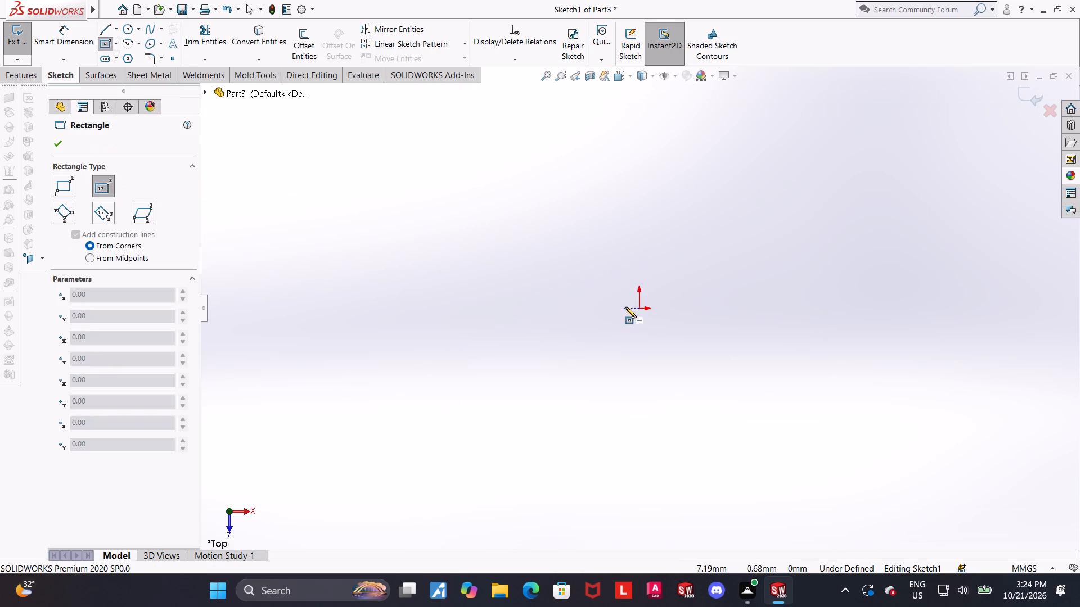
click(641, 306)
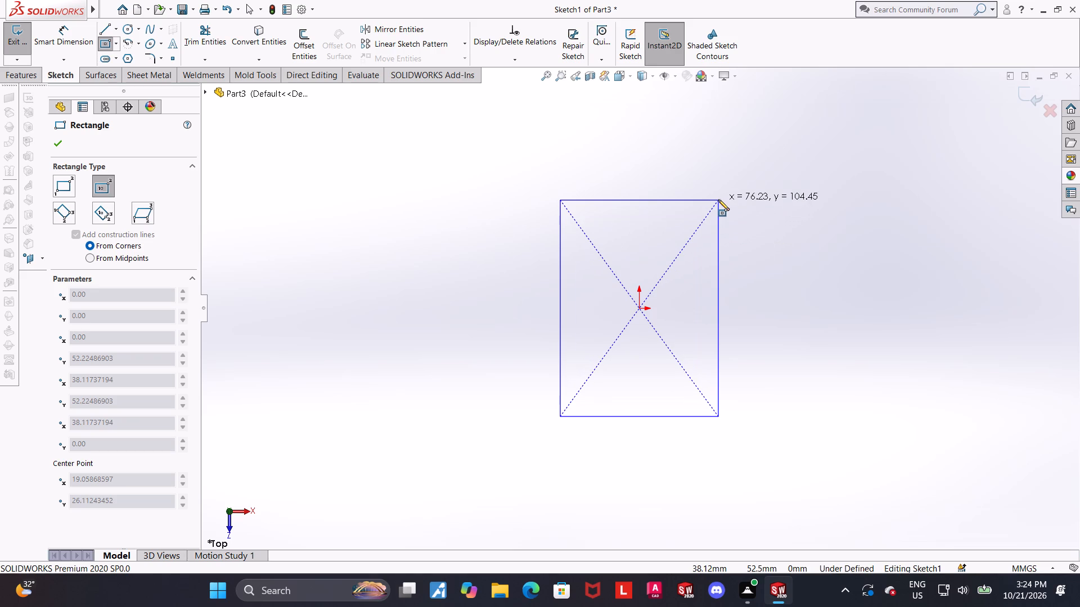
click(718, 200)
key(Escape)
scroll(817, 409, up, 2)
scroll(798, 427, down, 2)
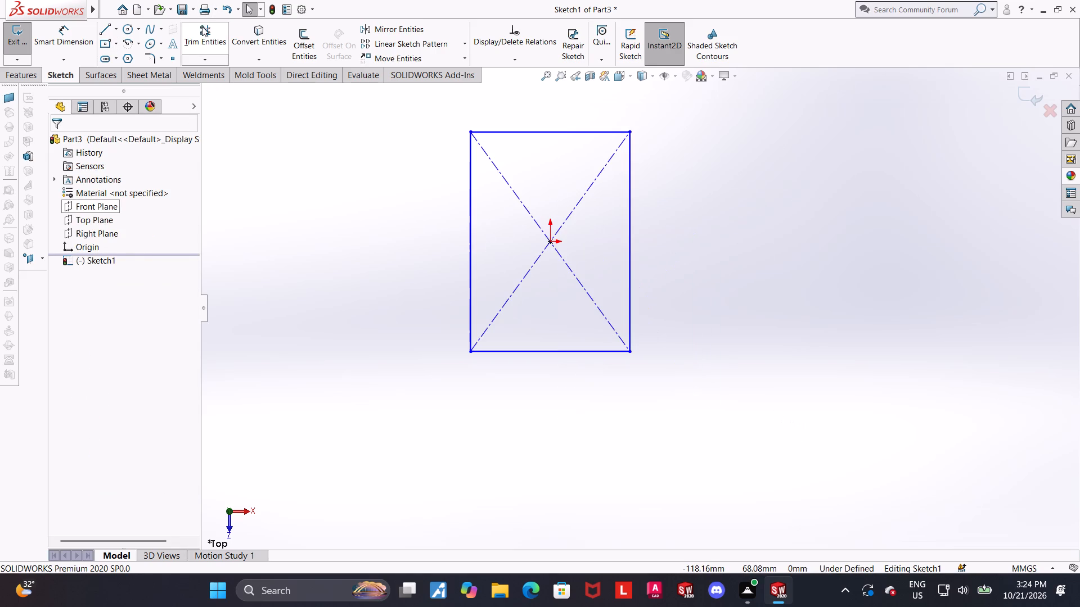
Trim away the rectangle's bottom edge.
click(205, 31)
drag(559, 300, 556, 354)
key(Escape)
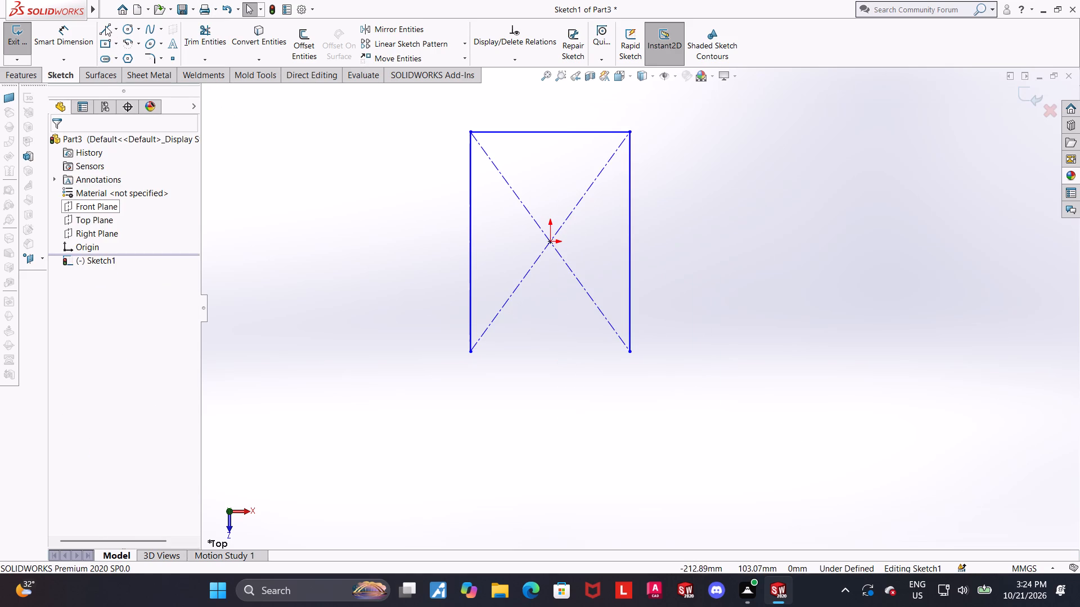
Close the open bottom with three connected lines: two inward-tapering sides about 43 mm long joined by a horizontal bottom line.
double_click(105, 26)
click(470, 350)
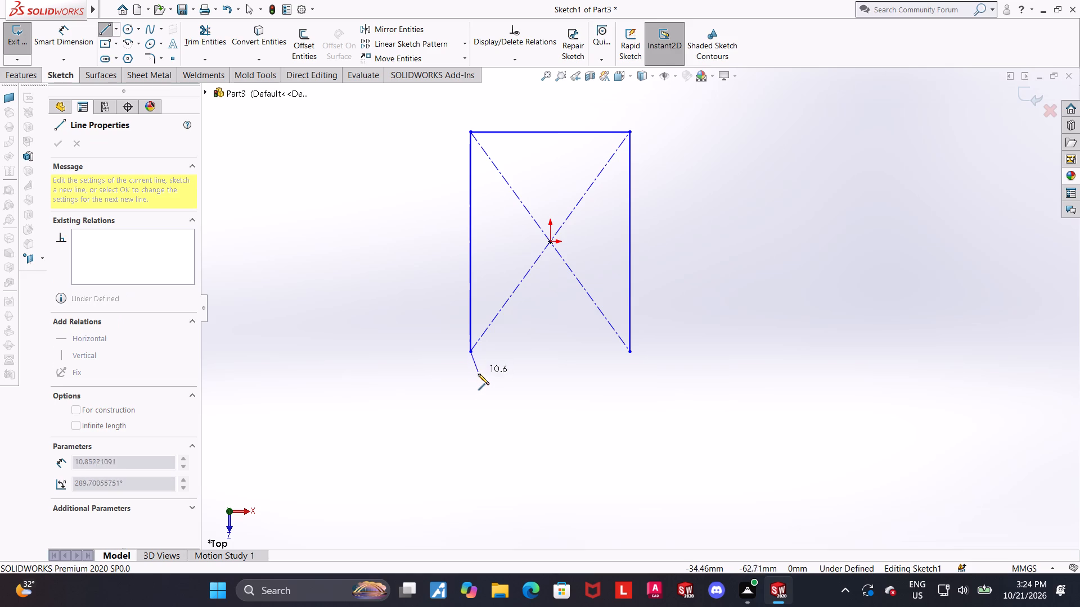
click(505, 437)
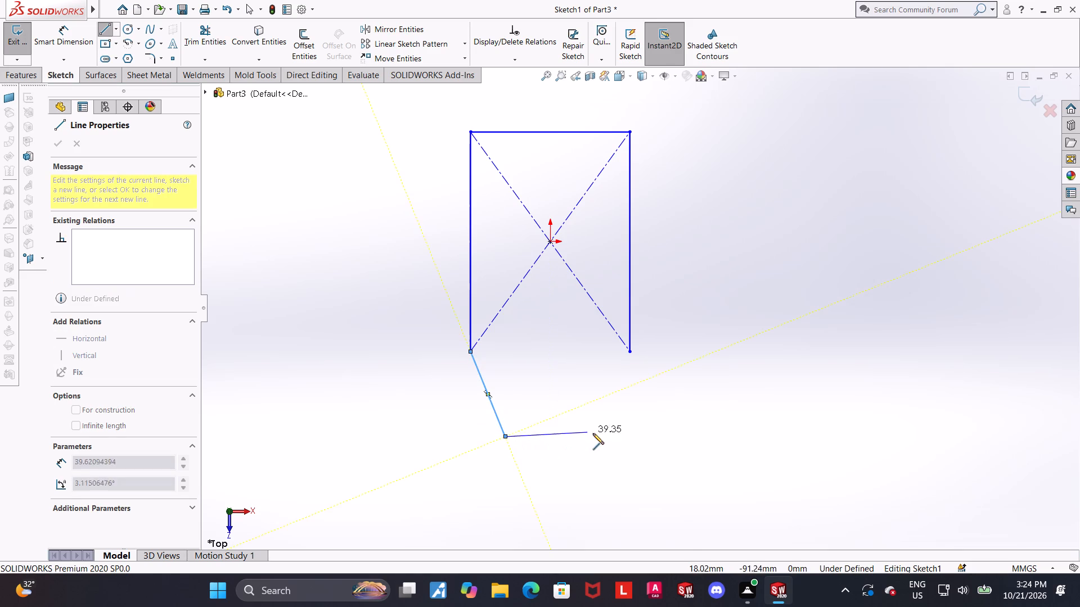
click(605, 436)
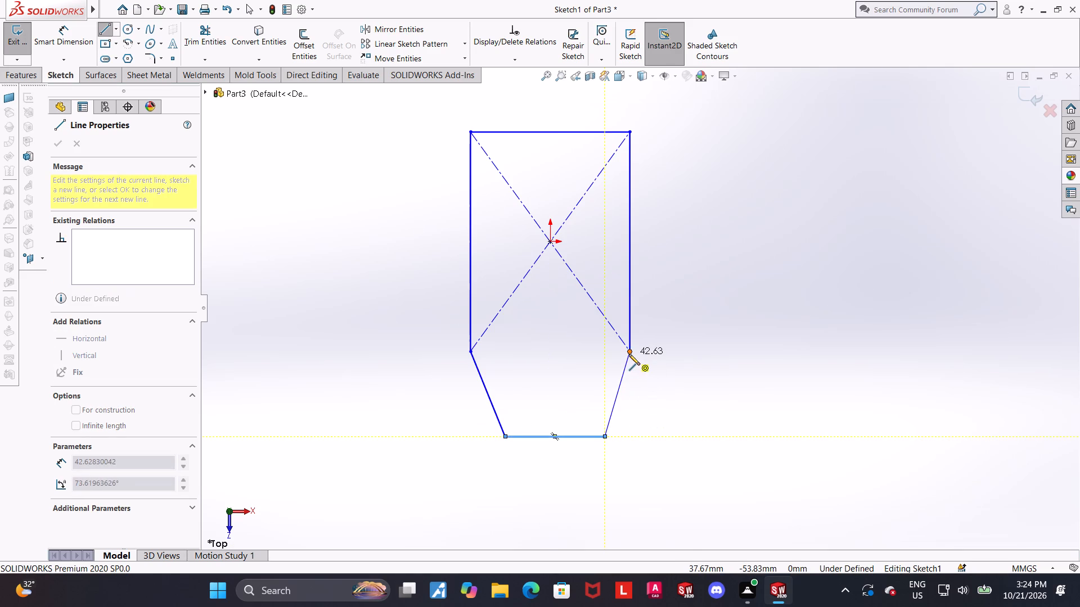
click(629, 354)
key(Escape)
key(Escape)
Draw a vertical centerline about 36 mm long downward from the origin.
click(115, 30)
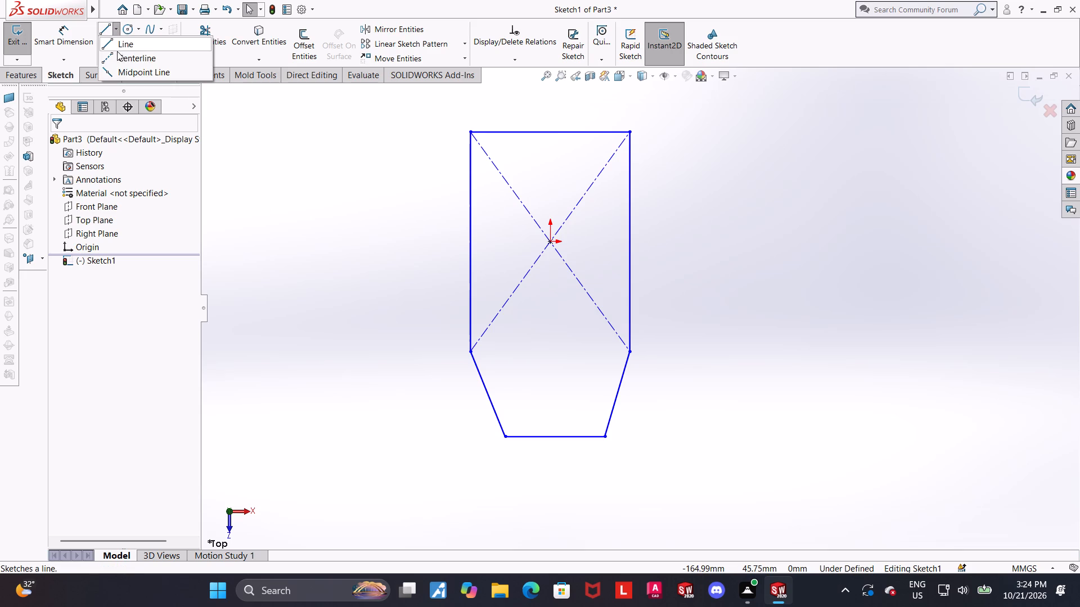
click(119, 59)
click(549, 244)
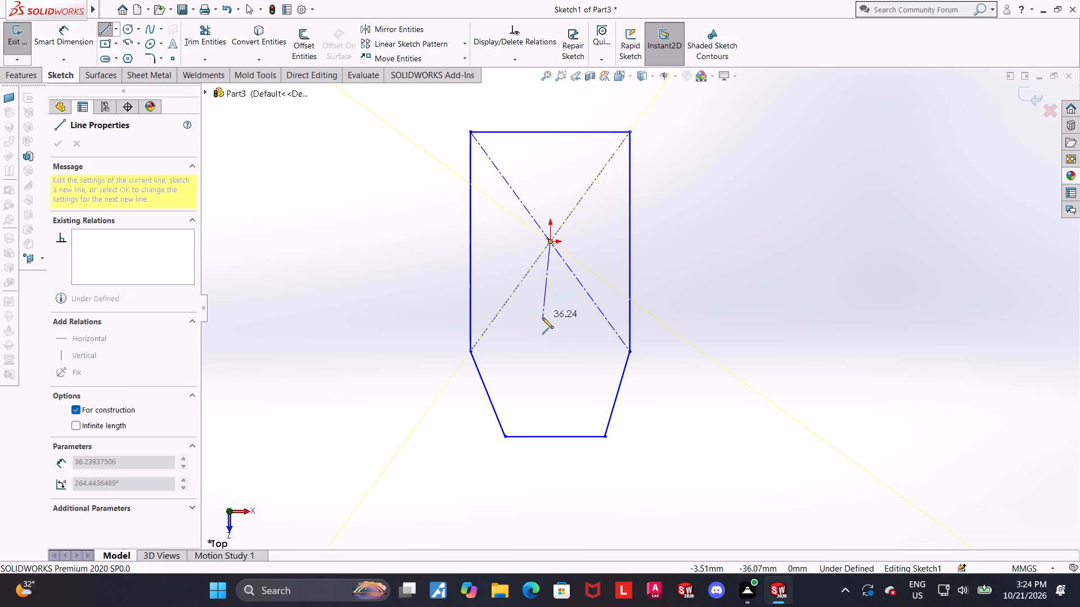
click(550, 318)
key(Escape)
key(Escape)
Make the two slanted side lines symmetric about the vertical centerline.
click(484, 393)
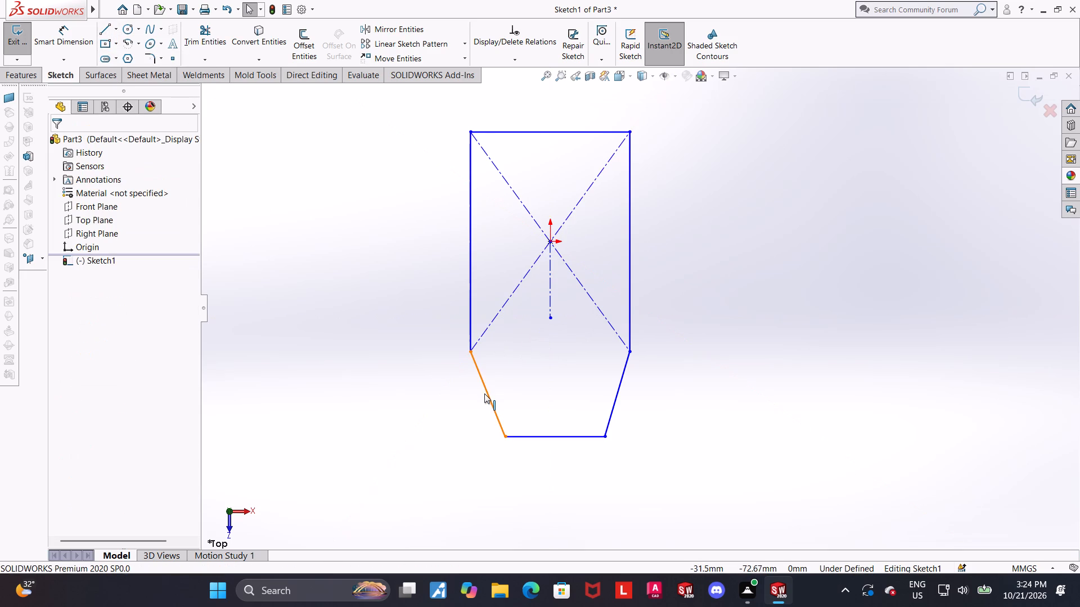
ctrl+click(548, 295)
ctrl+click(622, 384)
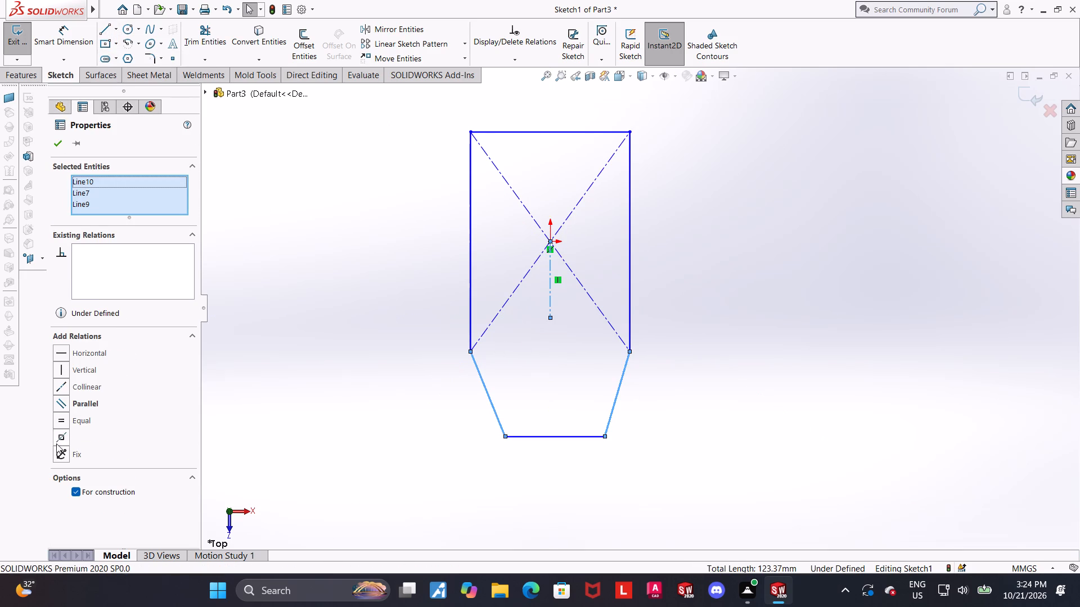
click(68, 439)
click(894, 352)
key(Escape)
Dimension the overall height between the profile's top and bottom edges as 63 mm.
scroll(794, 360, up, 2)
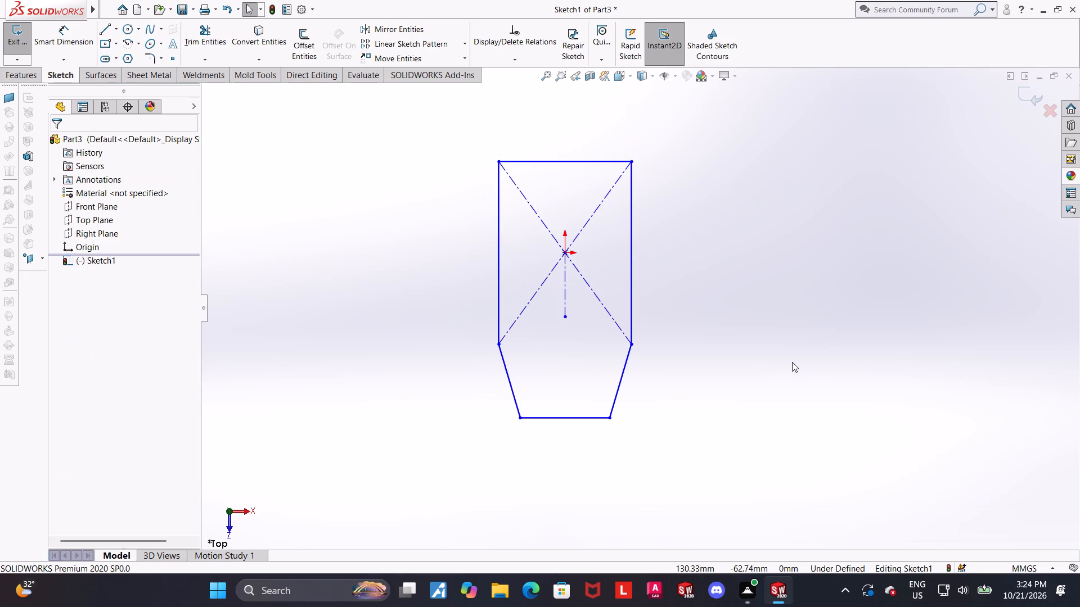
scroll(786, 357, down, 1)
scroll(768, 360, up, 1)
scroll(755, 355, down, 1)
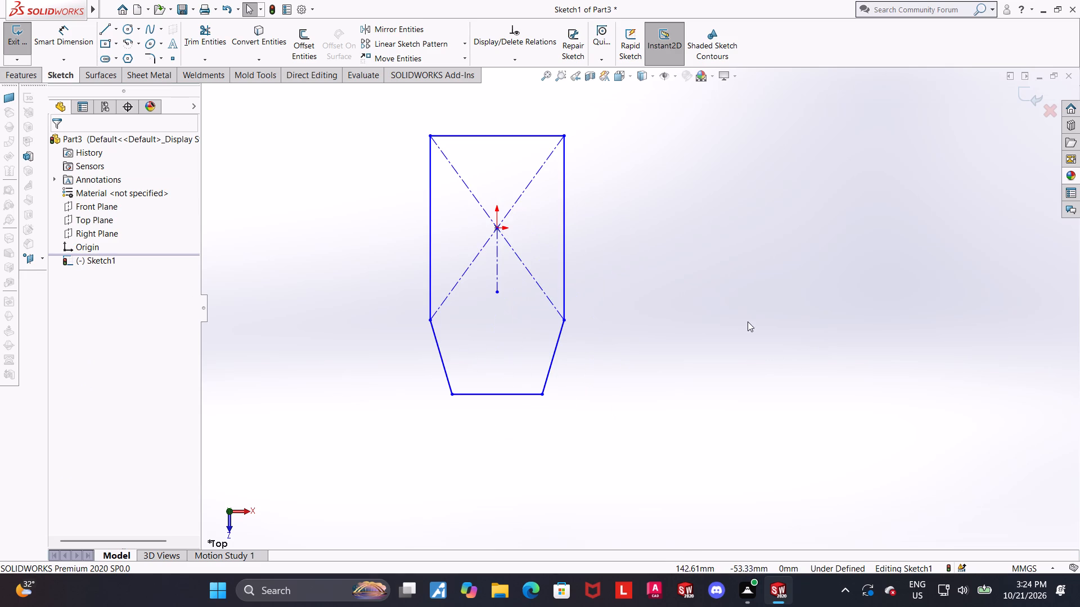
scroll(745, 324, up, 1)
scroll(735, 326, down, 1)
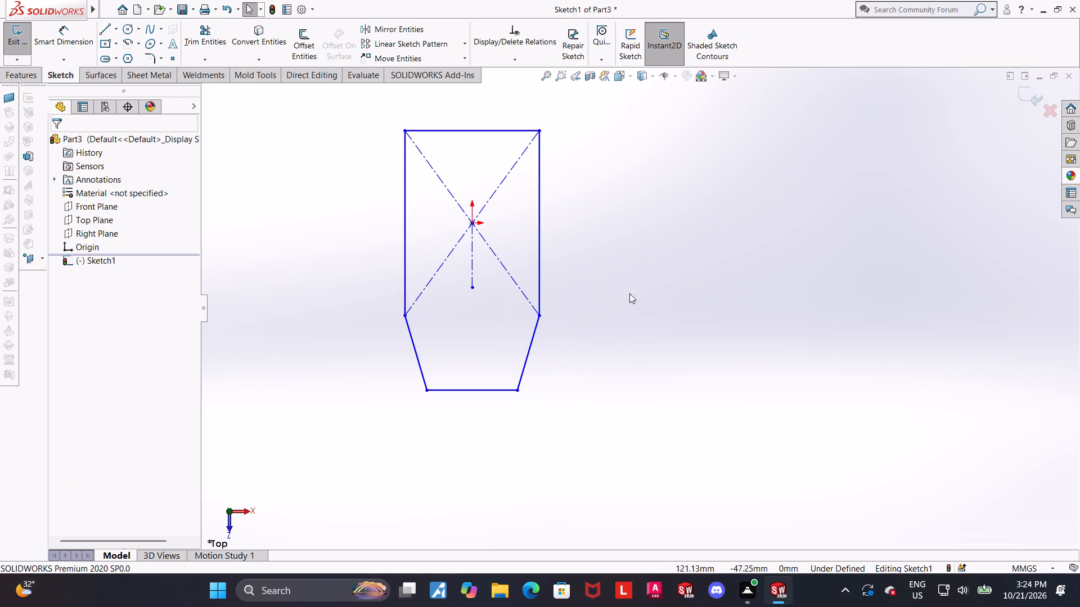
click(82, 39)
click(494, 131)
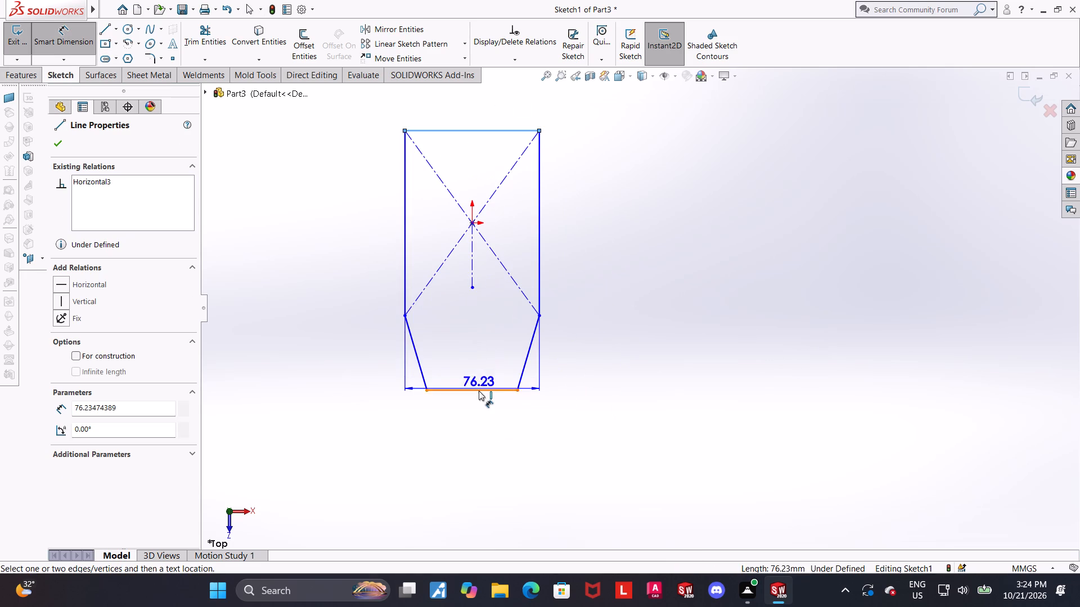
click(479, 391)
click(681, 271)
text(63)
key(Return)
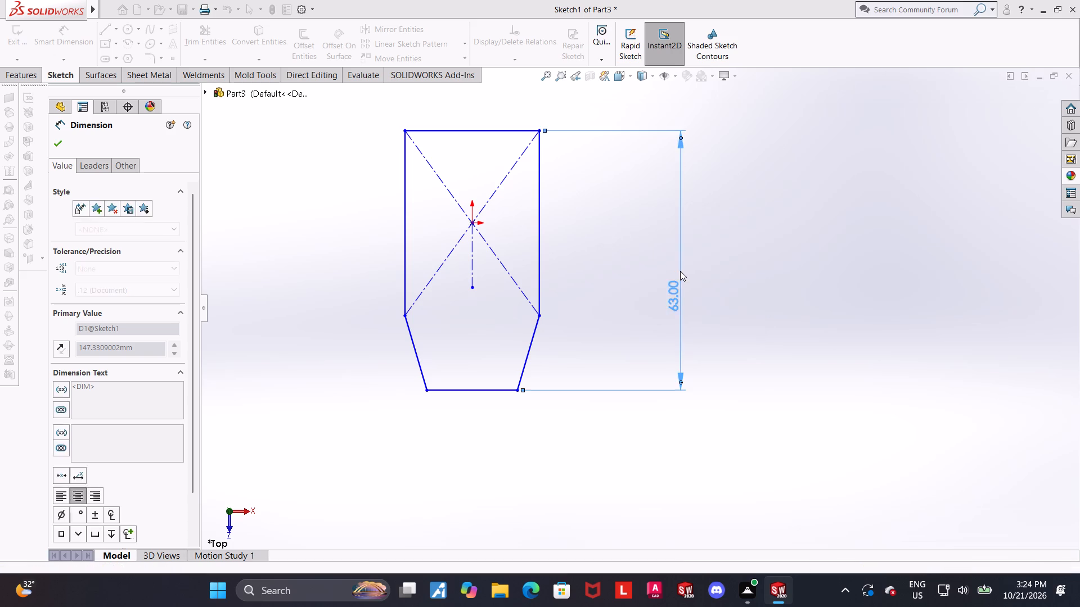
key(Escape)
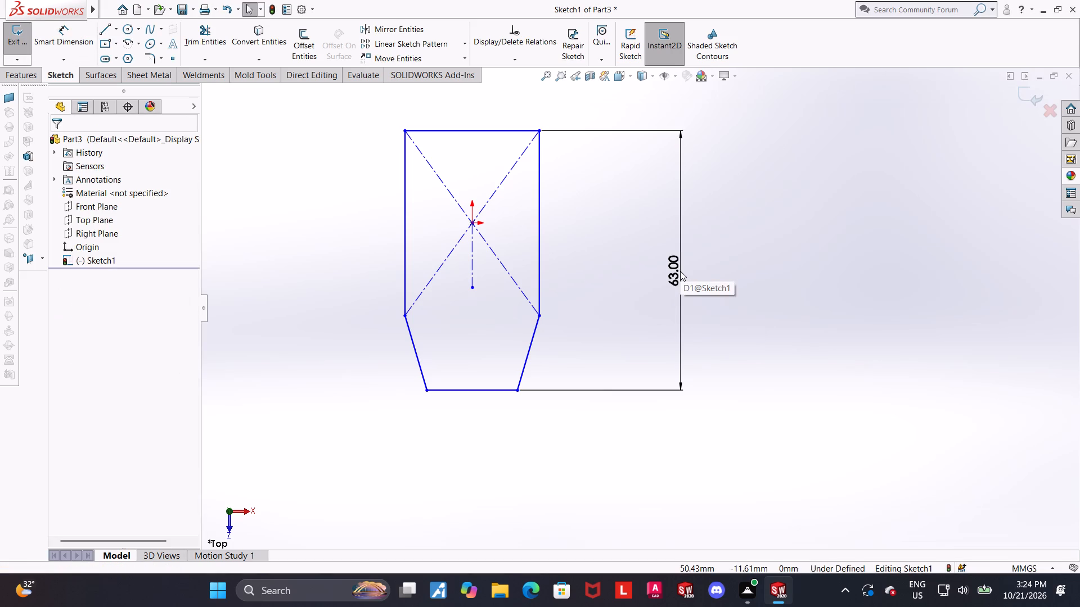
key(Escape)
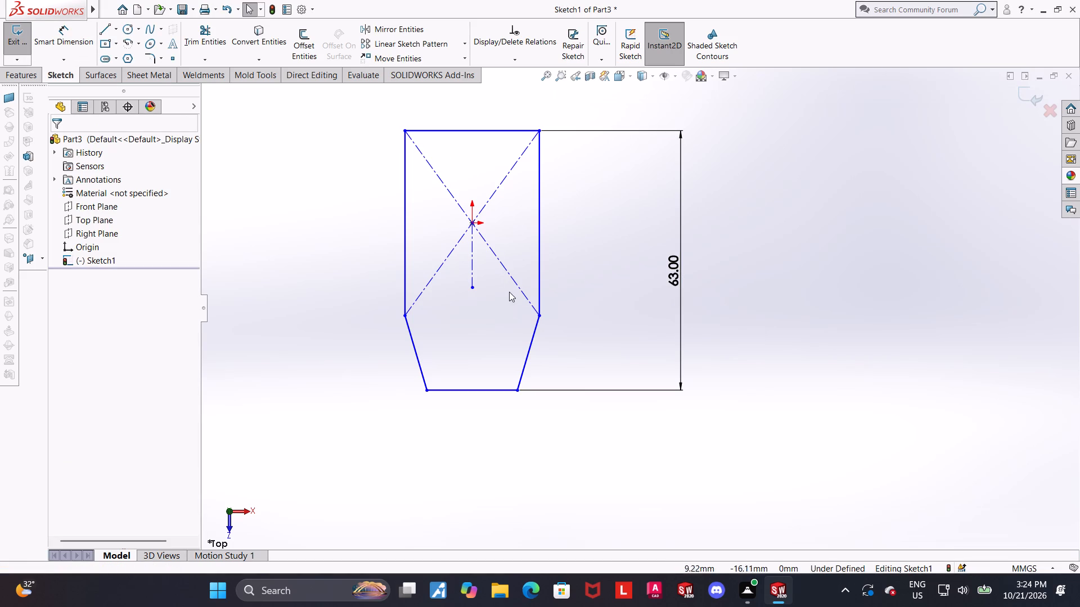
Add 5 mm sketch fillets to both bottom corners of the profile.
scroll(512, 349, up, 1)
scroll(512, 349, down, 1)
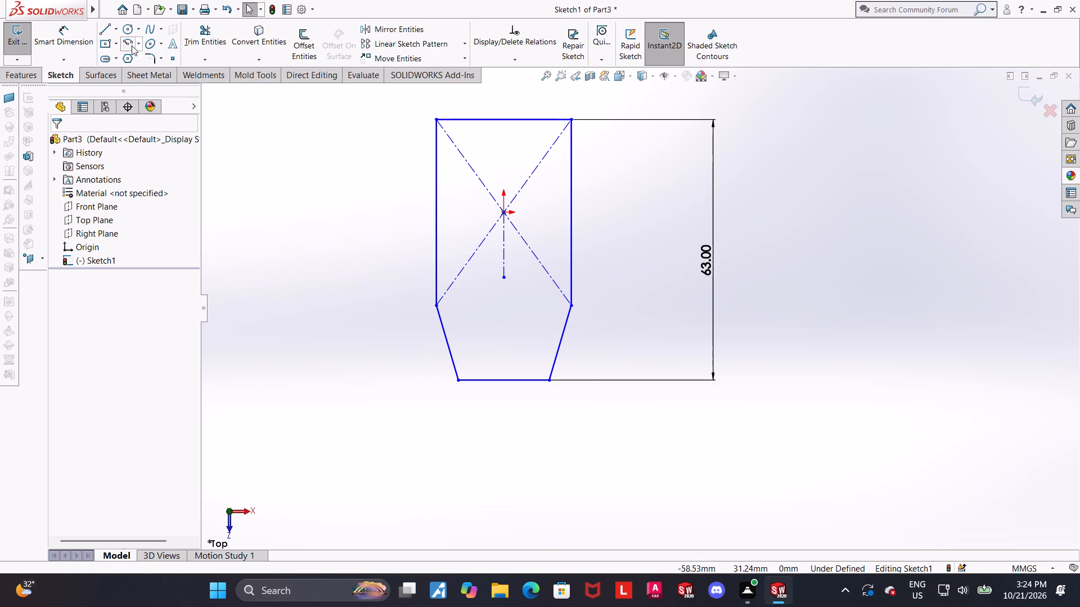
click(147, 58)
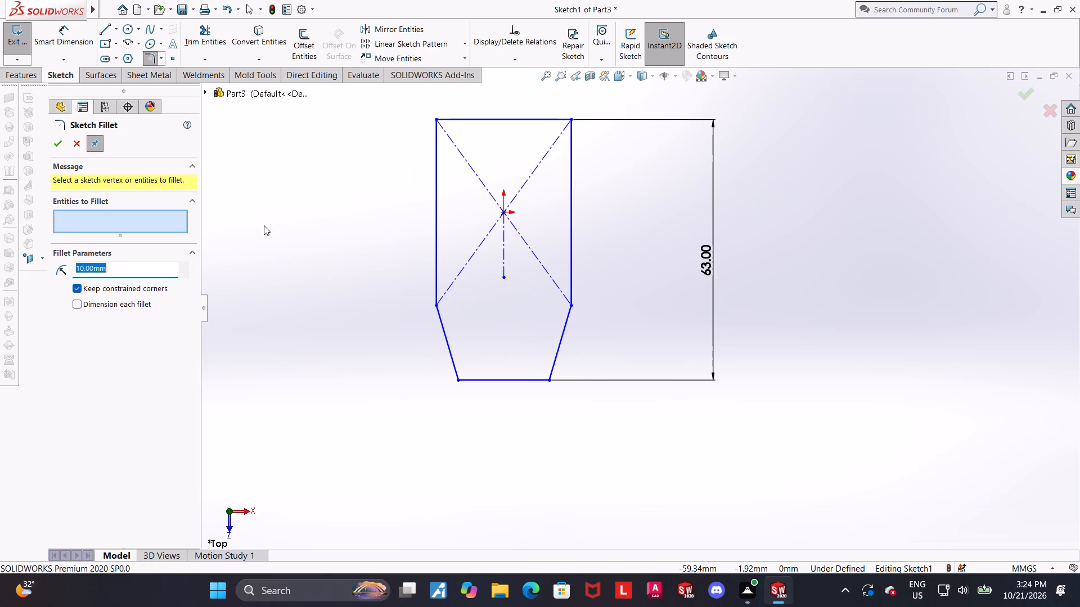
key(5)
key(Return)
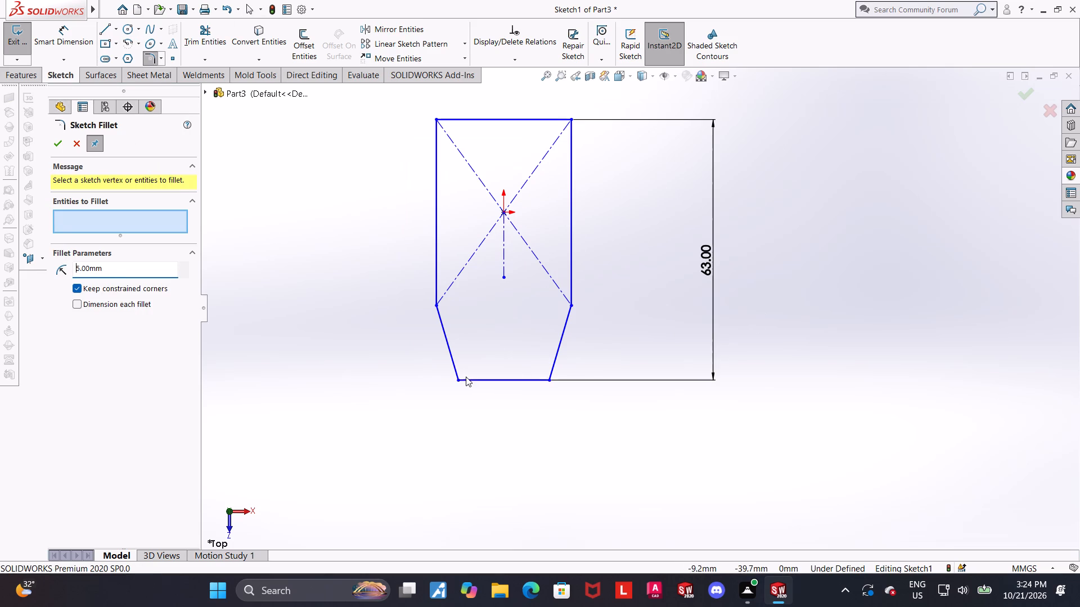
click(457, 380)
click(549, 378)
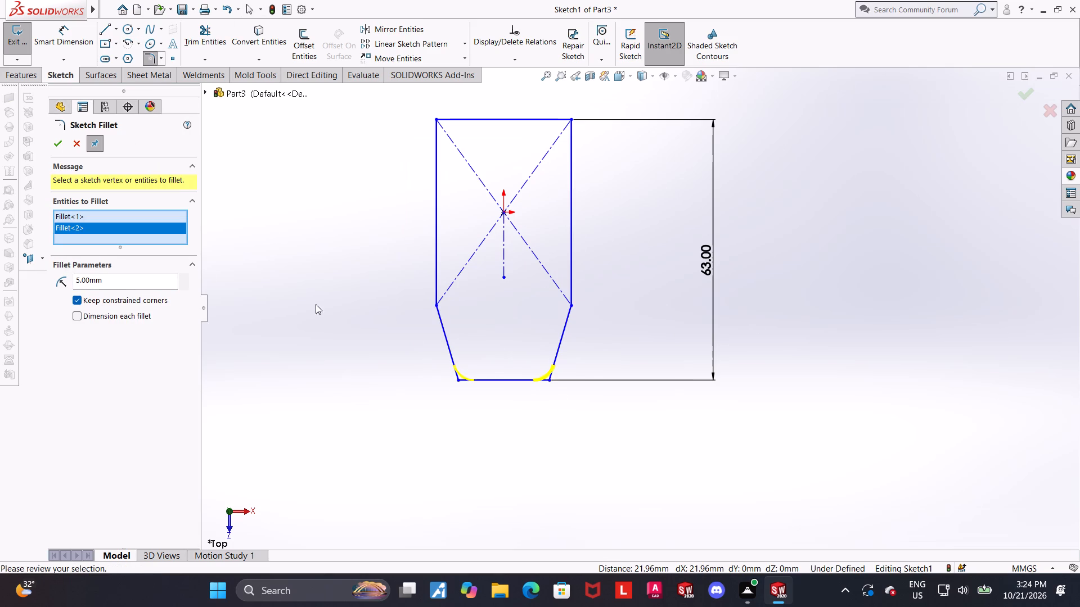
click(53, 142)
Dimension the horizontal distance between the two fillet centers as 15 mm.
click(69, 30)
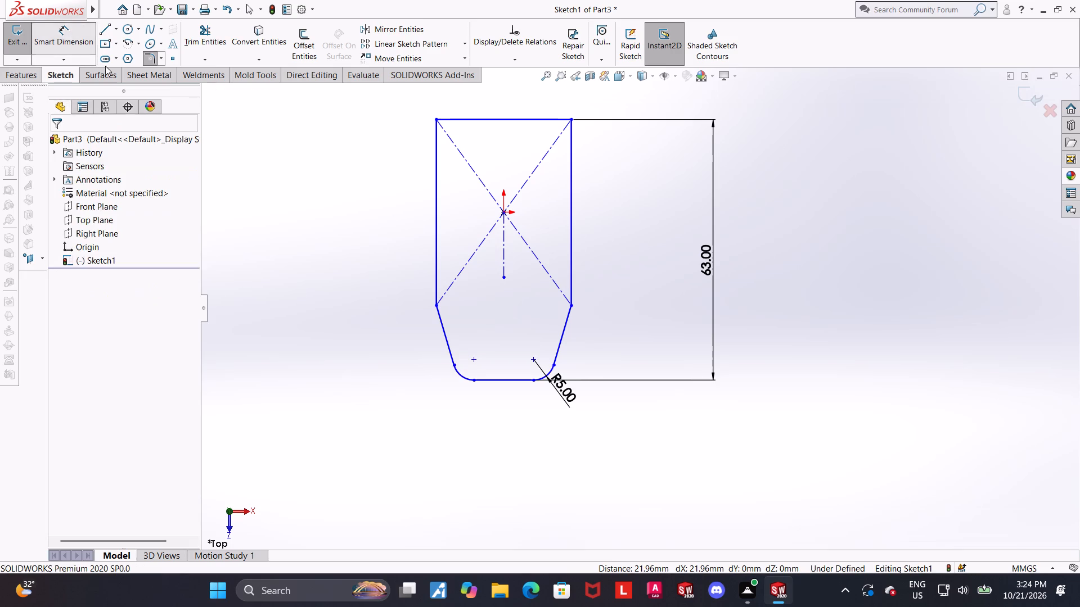
click(476, 360)
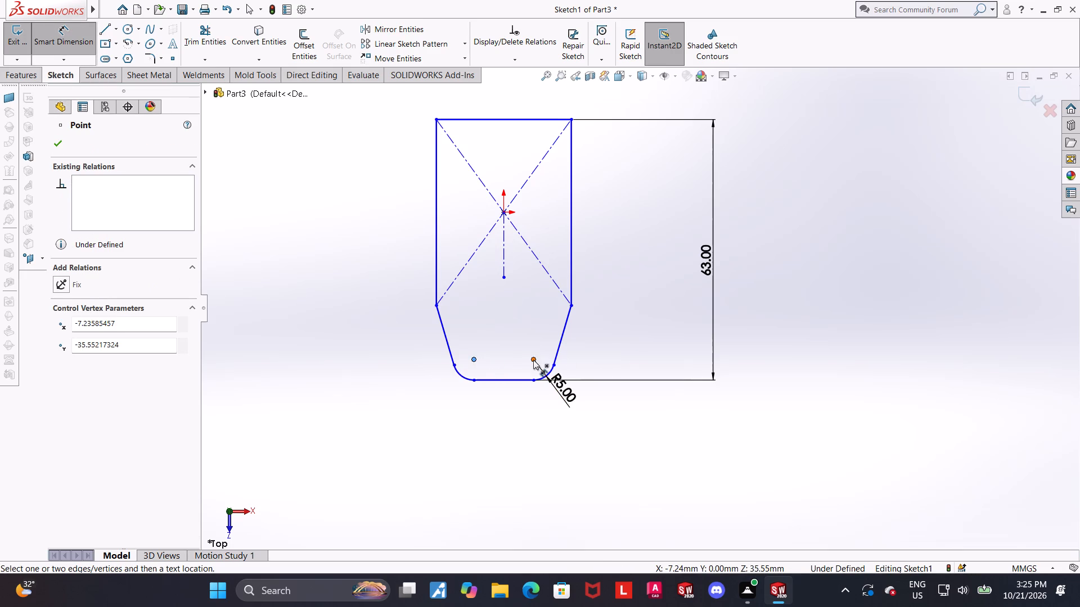
click(533, 360)
click(507, 422)
text(15)
key(Return)
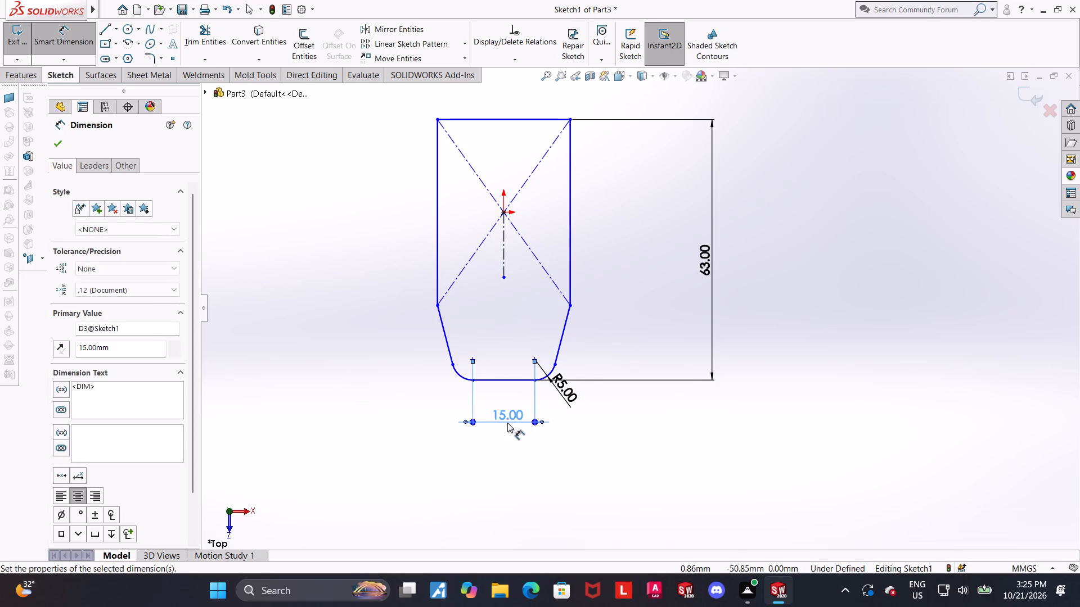
key(Escape)
Dimension the profile's width between the two vertical sides as 40 mm.
scroll(704, 372, up, 1)
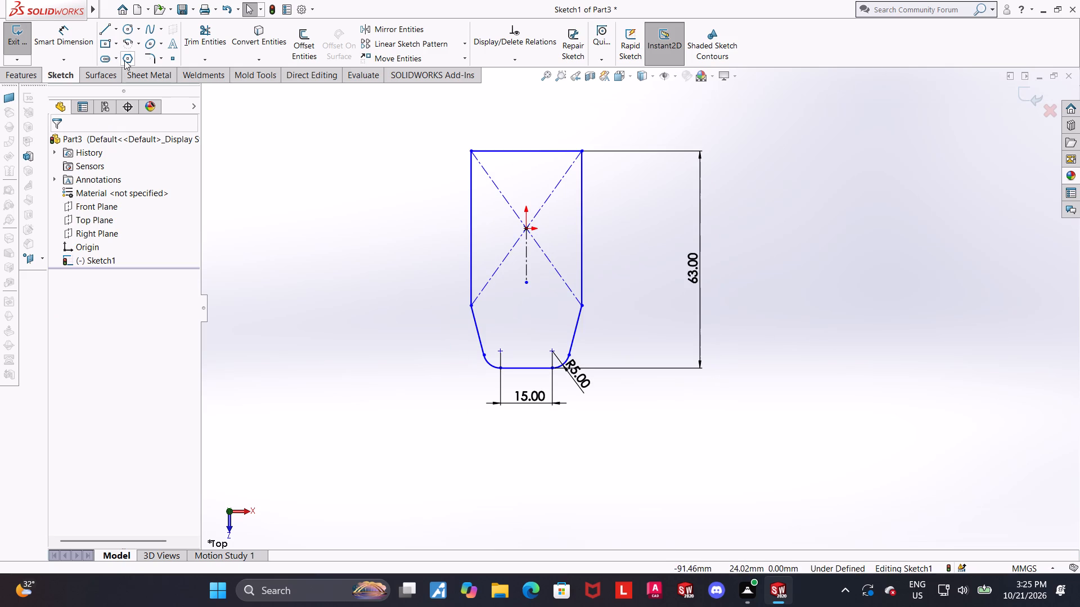
click(86, 32)
click(470, 202)
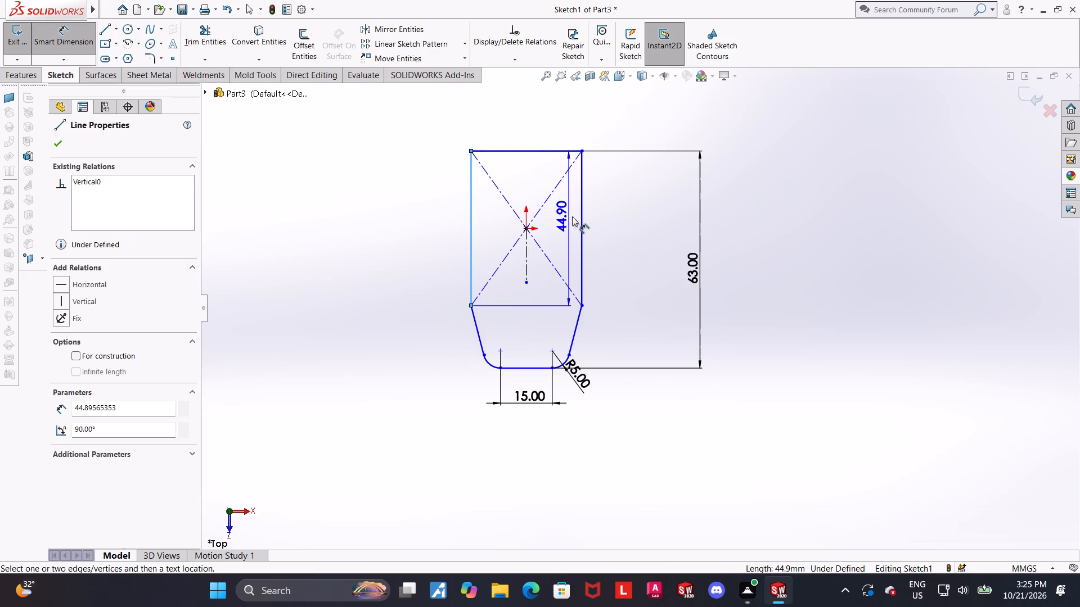
click(580, 218)
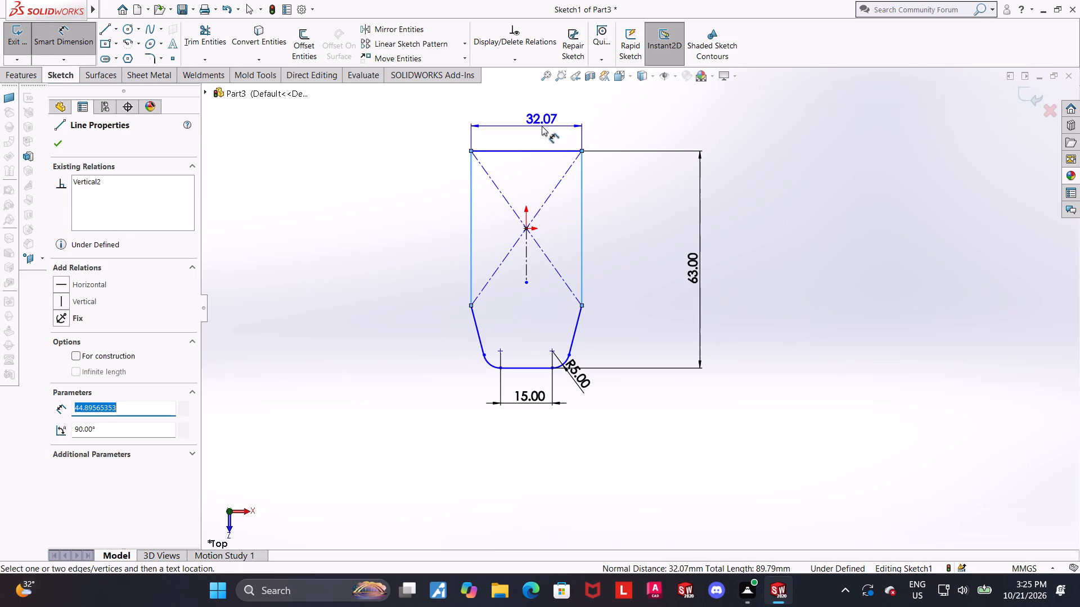
click(542, 126)
text(40)
key(Return)
key(Escape)
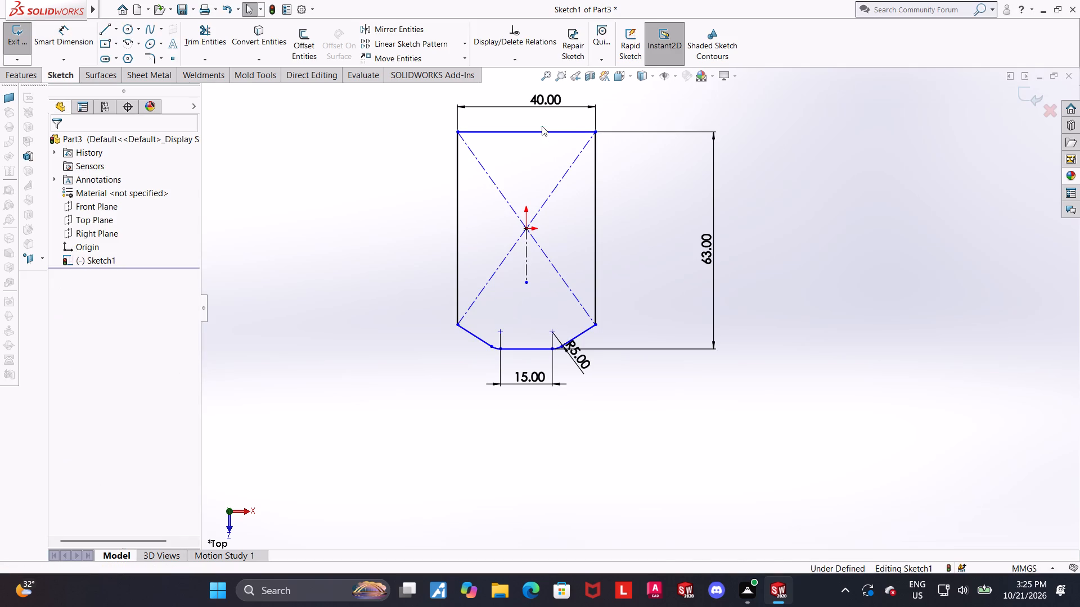
click(879, 319)
scroll(889, 328, up, 1)
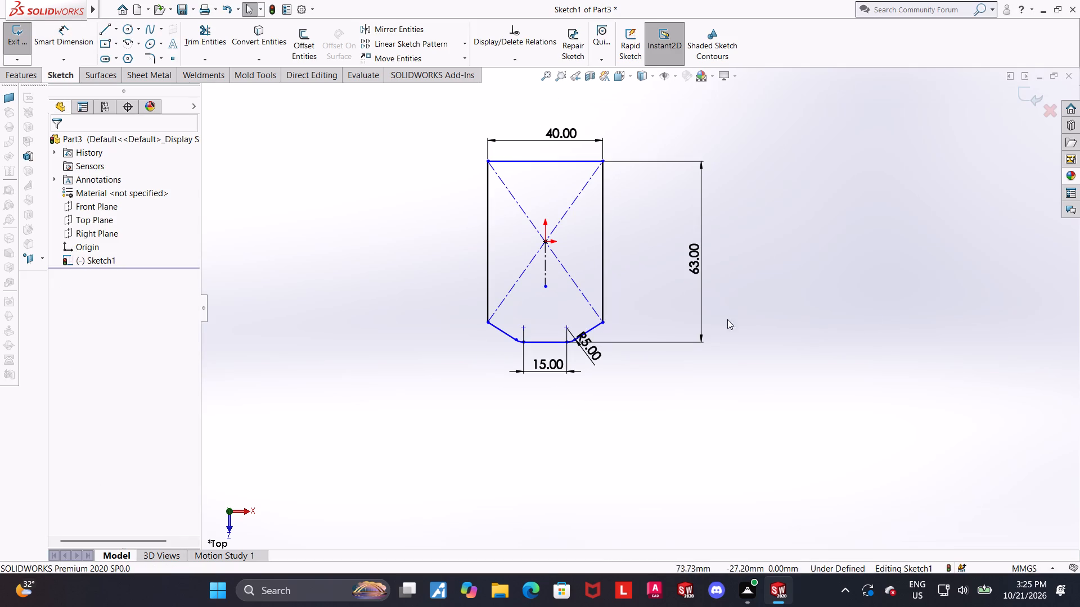
Dimension the length of the profile's left vertical side as 40 mm.
click(801, 389)
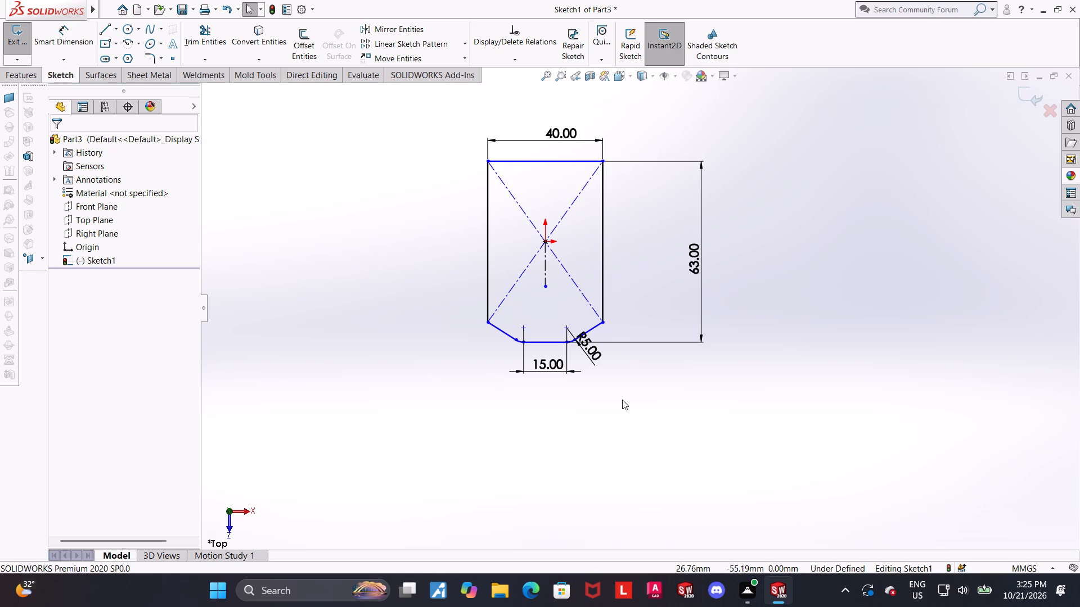
scroll(622, 400, up, 1)
scroll(605, 284, down, 2)
click(52, 43)
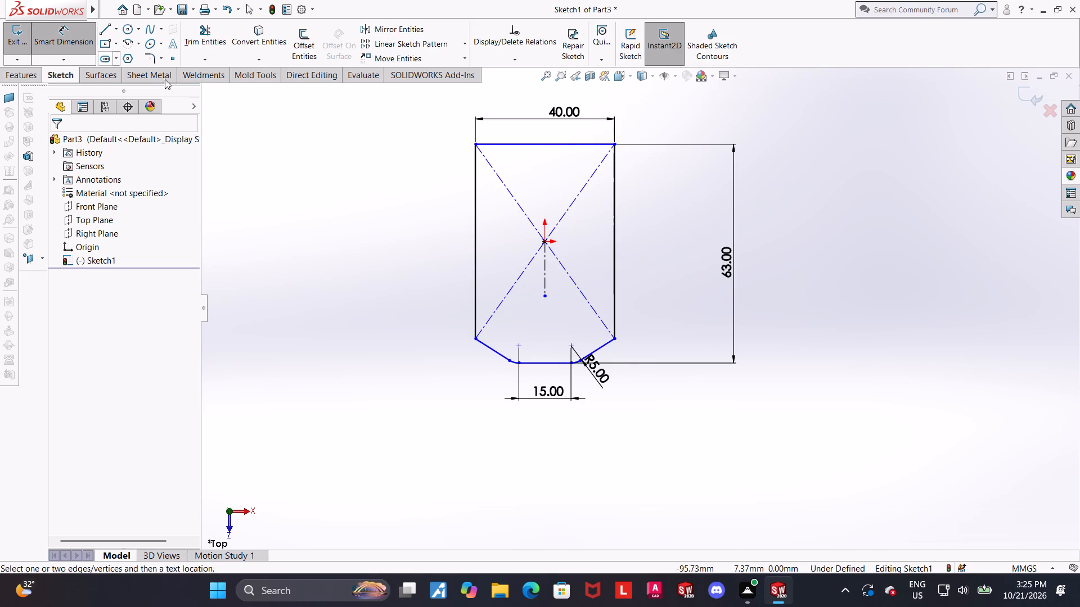
click(472, 265)
click(475, 269)
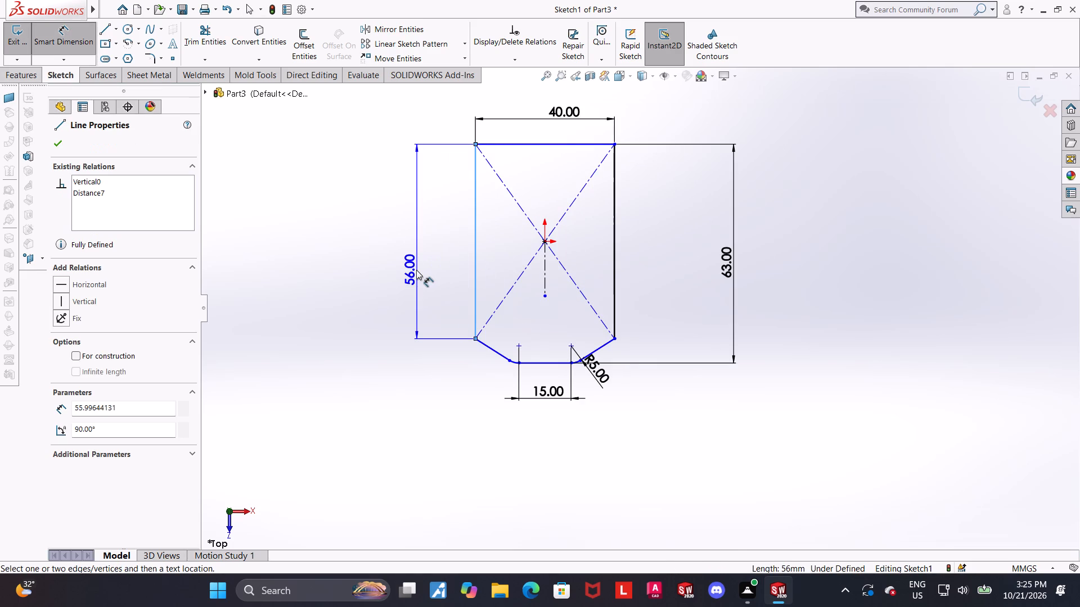
click(416, 270)
text(40)
key(Return)
key(Escape)
click(853, 298)
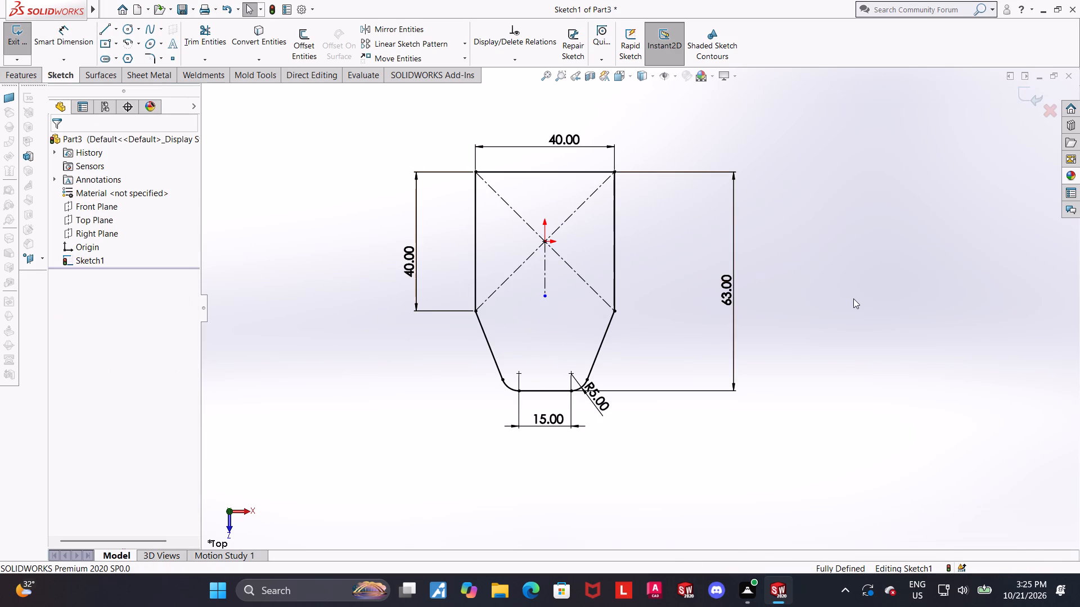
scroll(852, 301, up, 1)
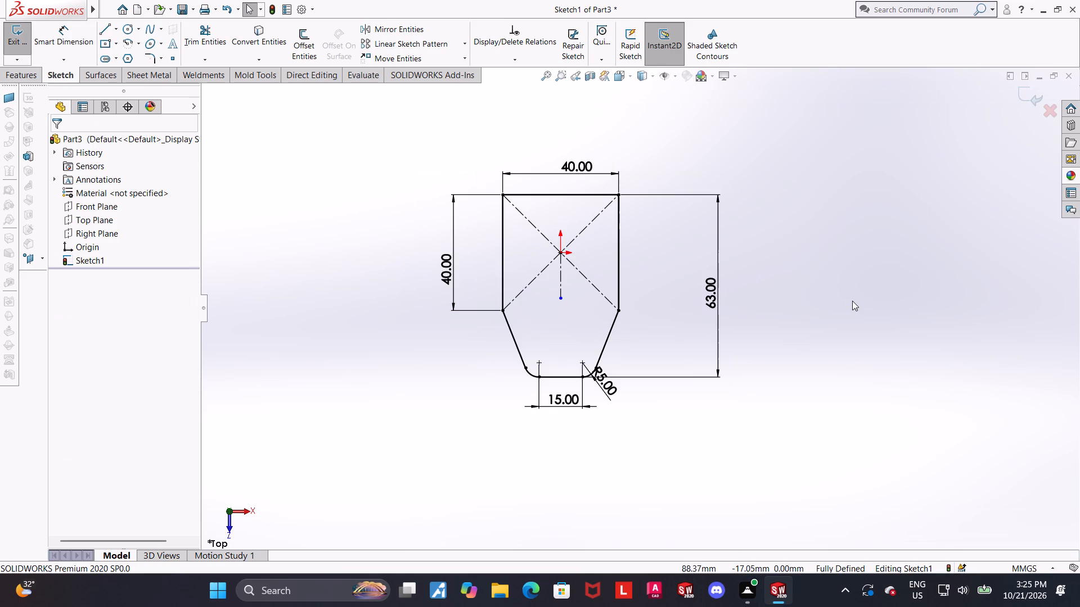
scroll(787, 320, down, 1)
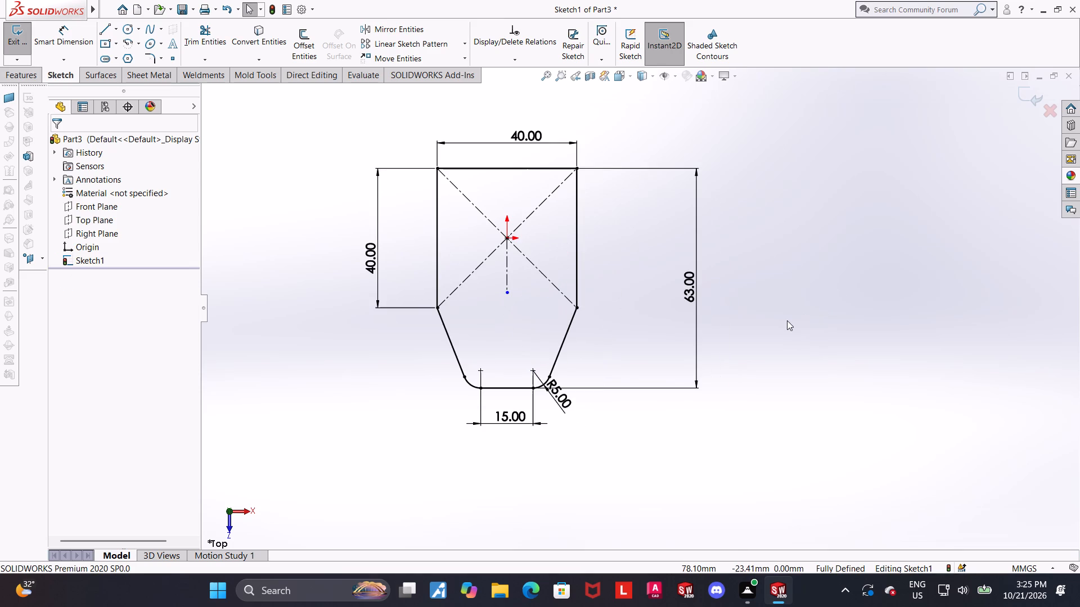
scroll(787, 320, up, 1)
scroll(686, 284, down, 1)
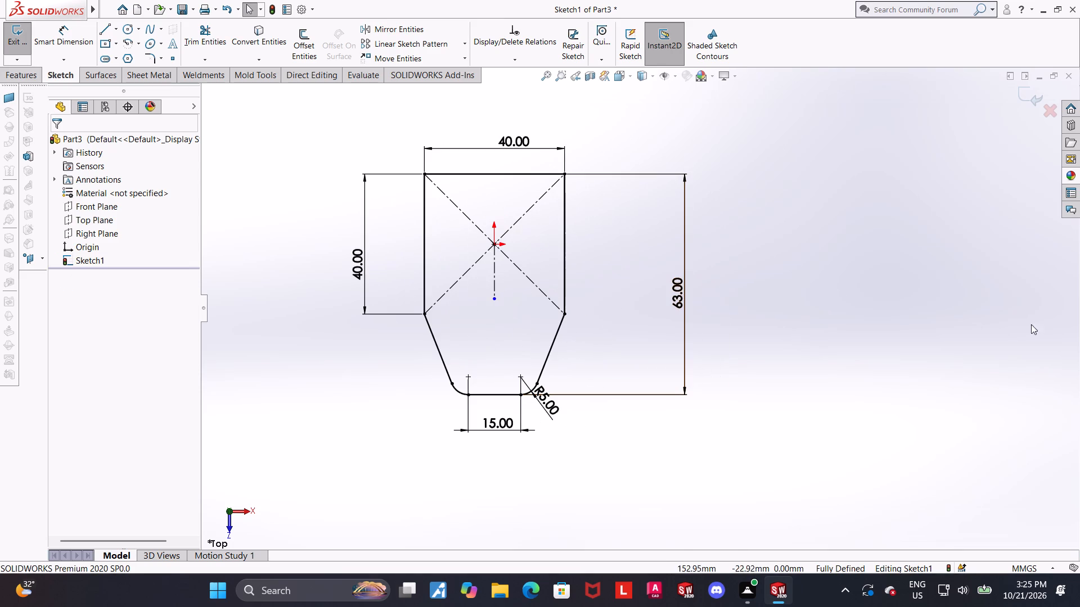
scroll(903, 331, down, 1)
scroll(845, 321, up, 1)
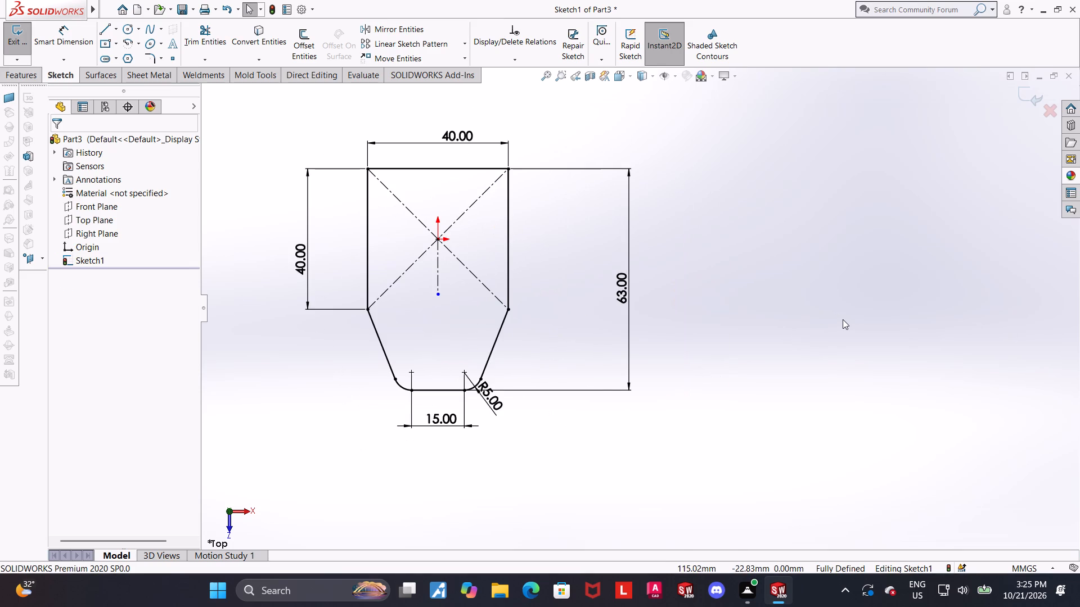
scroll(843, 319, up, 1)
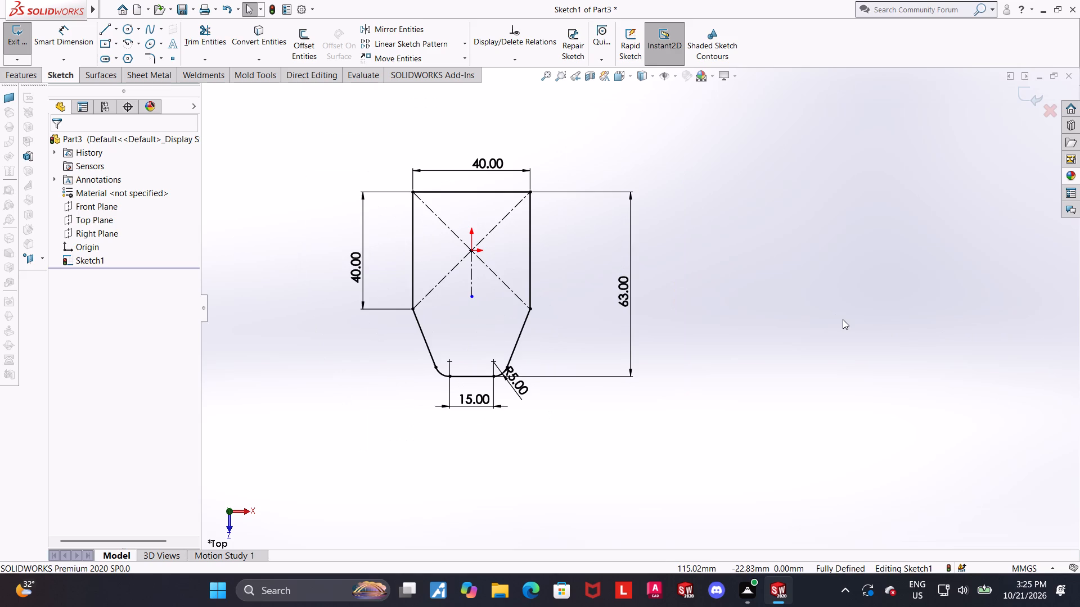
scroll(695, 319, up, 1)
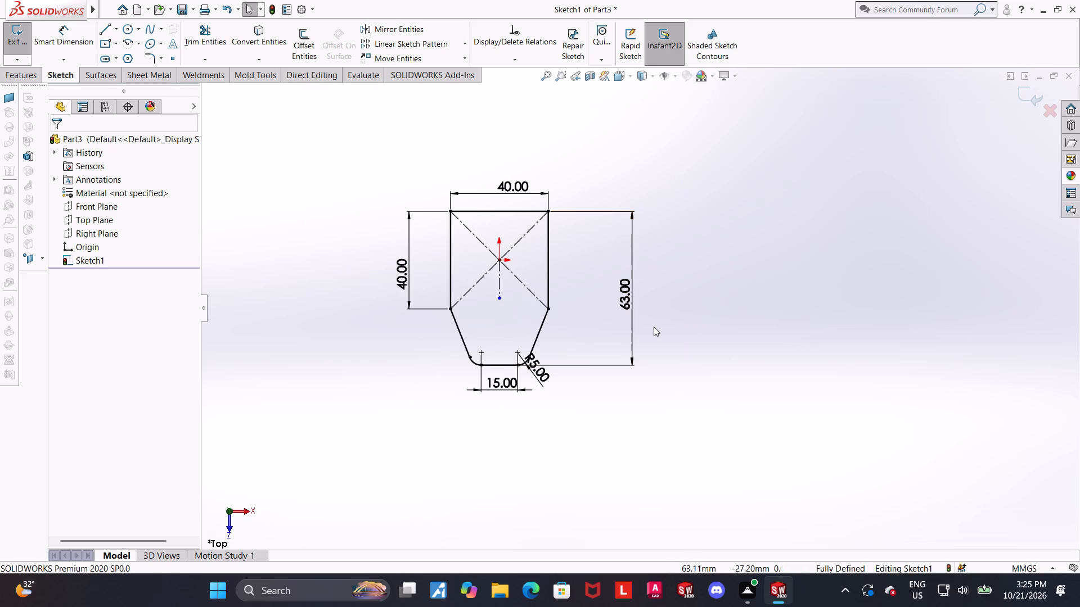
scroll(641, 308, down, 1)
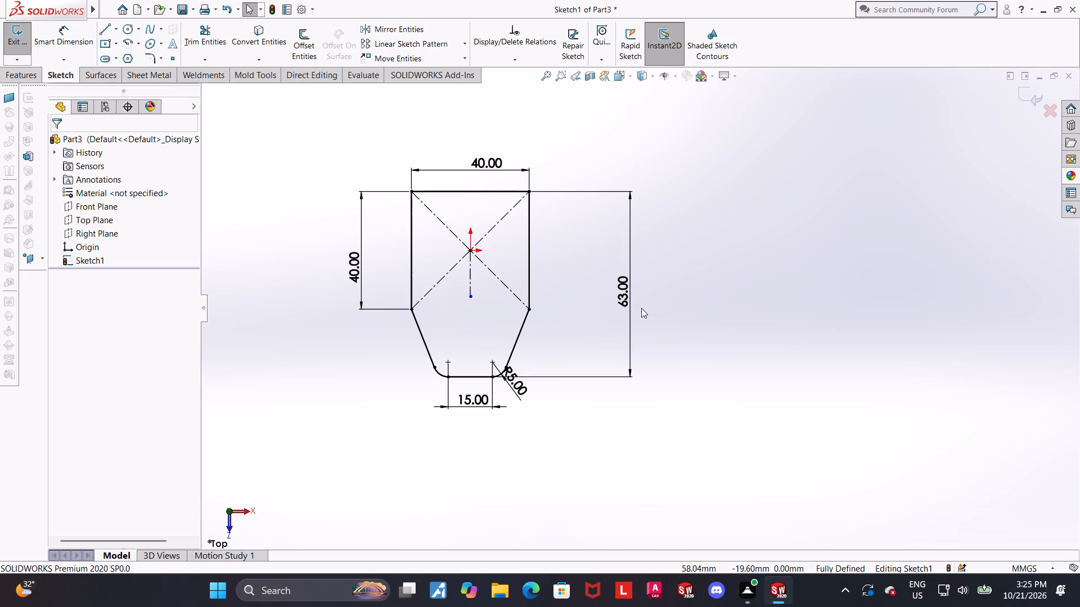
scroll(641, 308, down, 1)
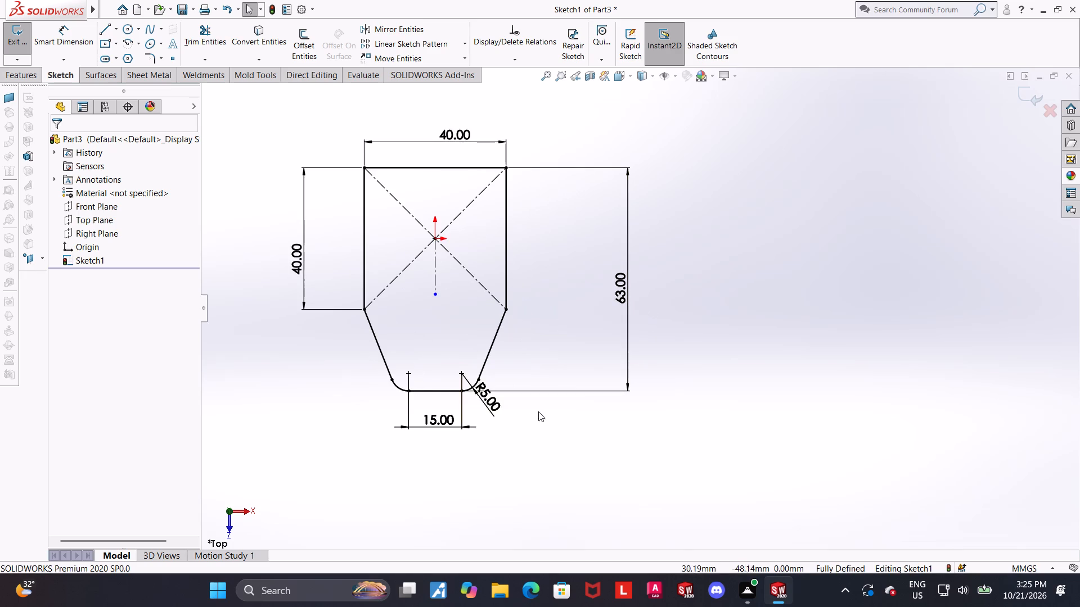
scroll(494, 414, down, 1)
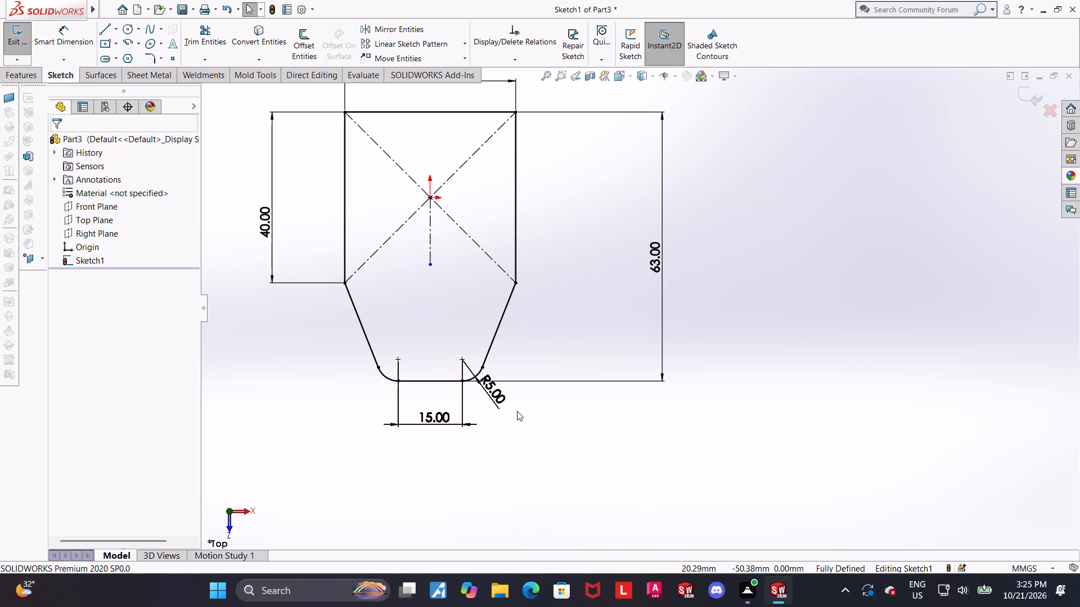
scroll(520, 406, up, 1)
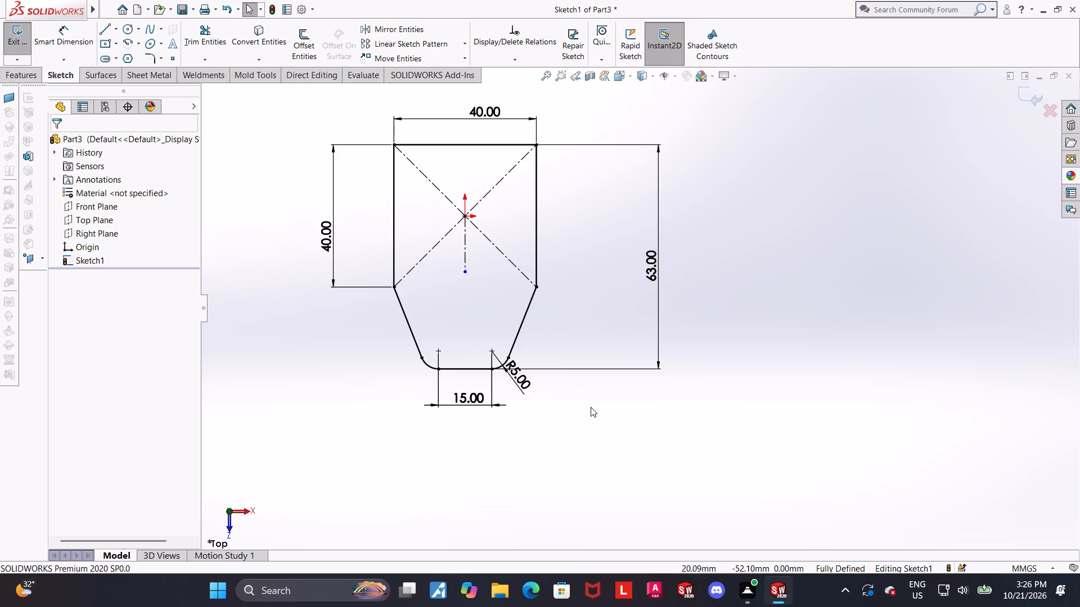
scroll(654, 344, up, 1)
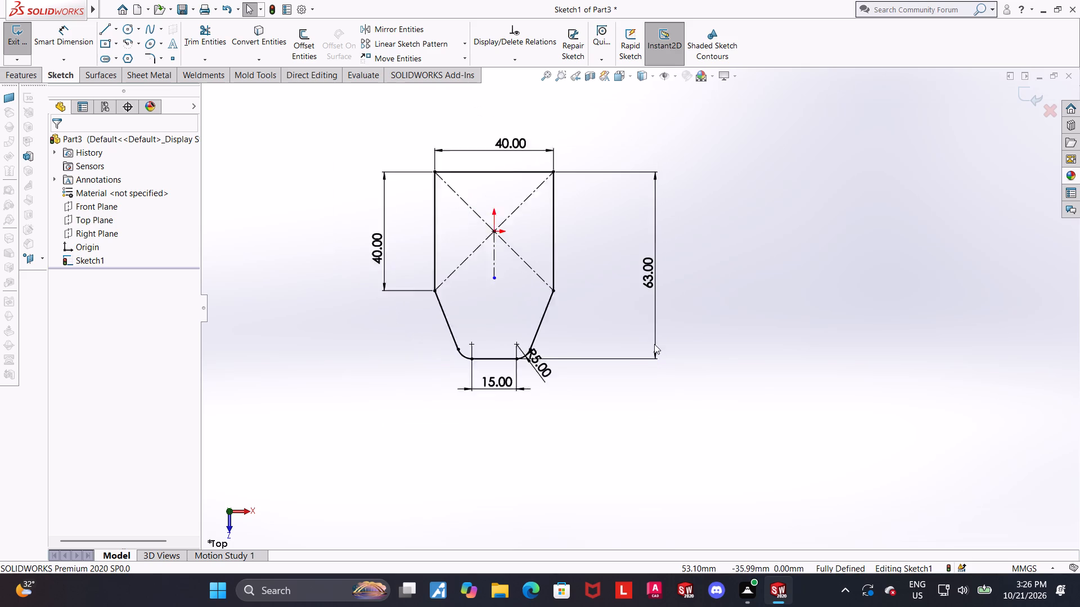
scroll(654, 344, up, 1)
Sketch a six-sided, inscribed-circle polygon centred on the origin, about 20 mm across its horizontally aligned corners.
scroll(501, 238, down, 2)
scroll(560, 229, down, 1)
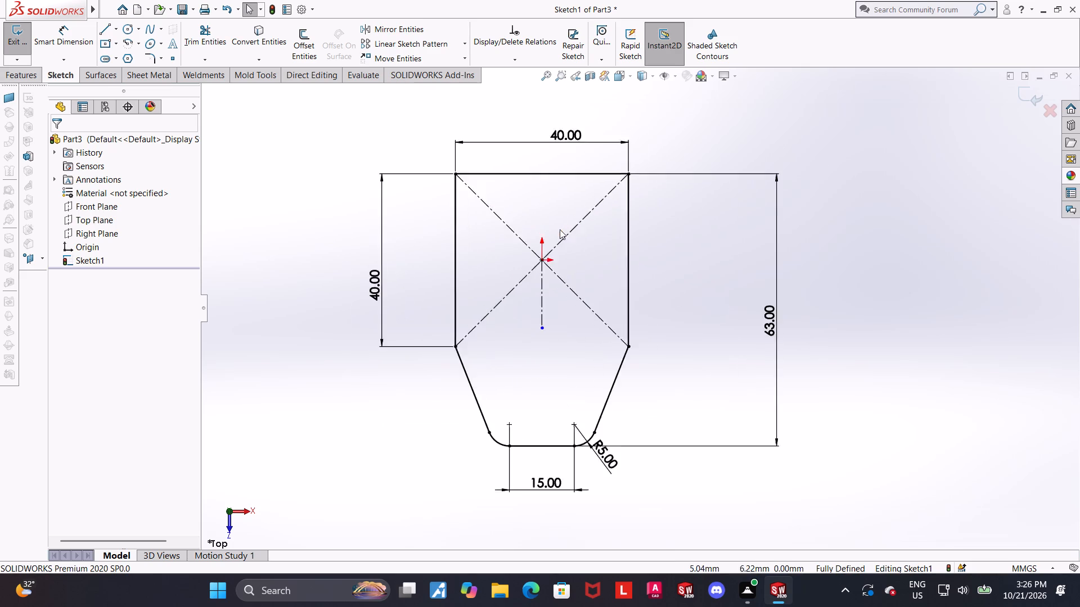
scroll(560, 229, down, 1)
key(Escape)
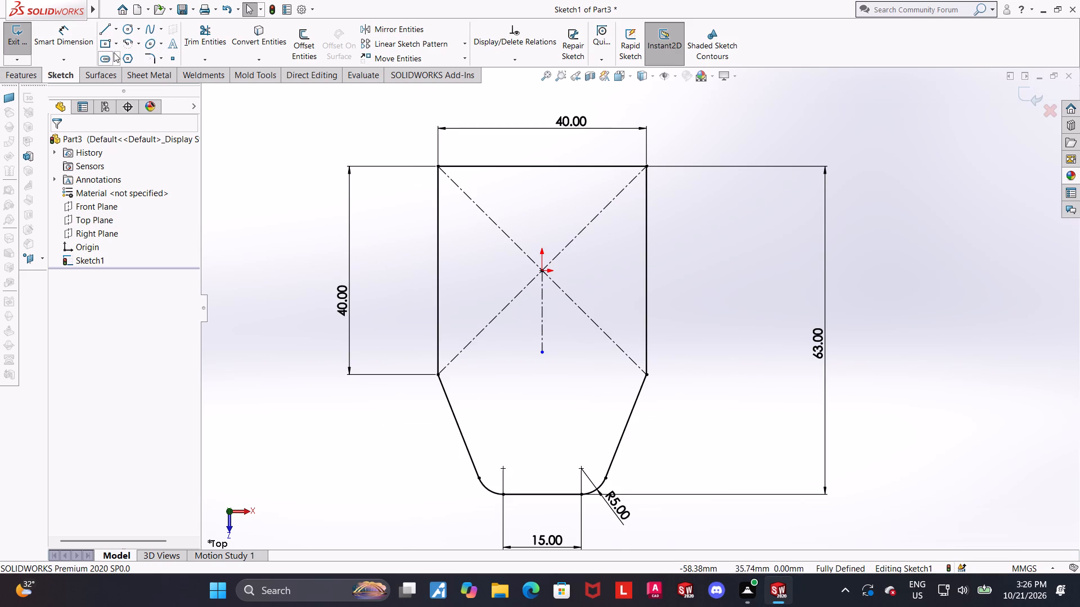
click(128, 60)
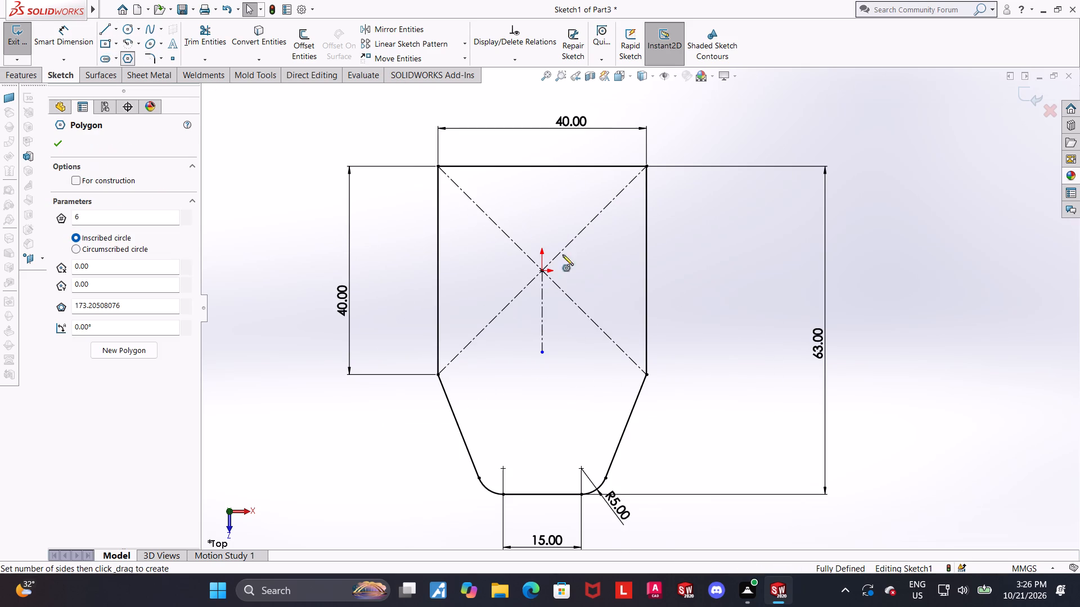
click(542, 273)
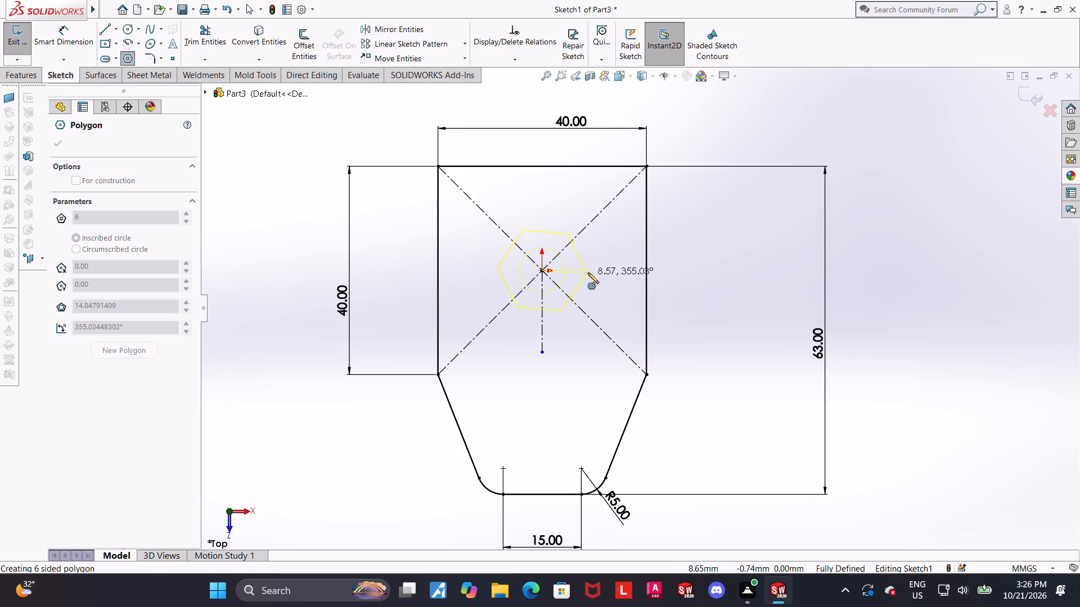
click(595, 270)
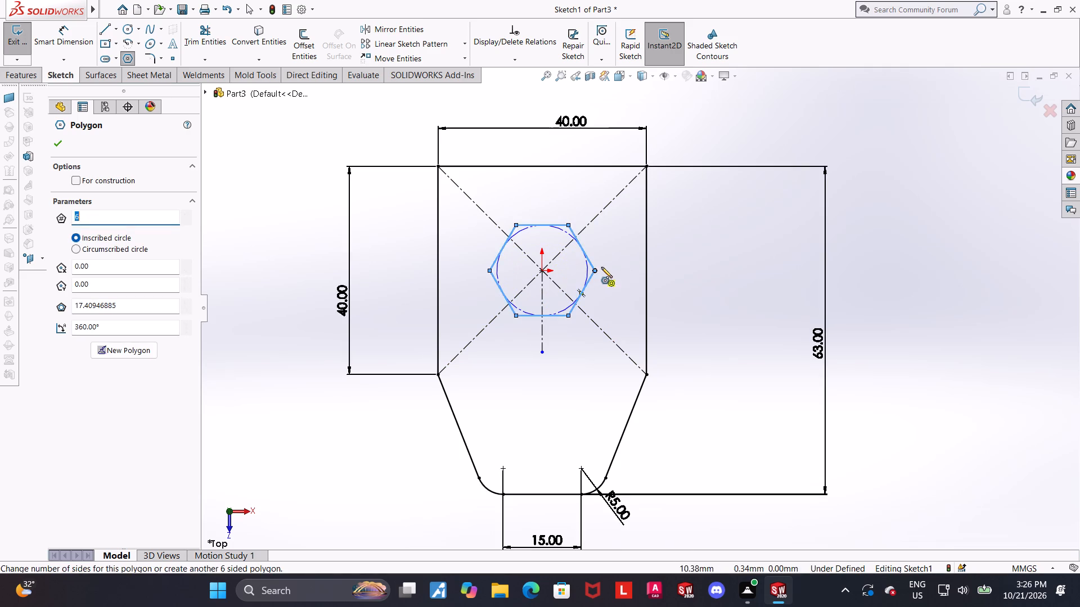
key(Escape)
key(Escape)
key(Escape)
Dimension the distance between the hexagon's left and right corners as 16 mm.
click(65, 38)
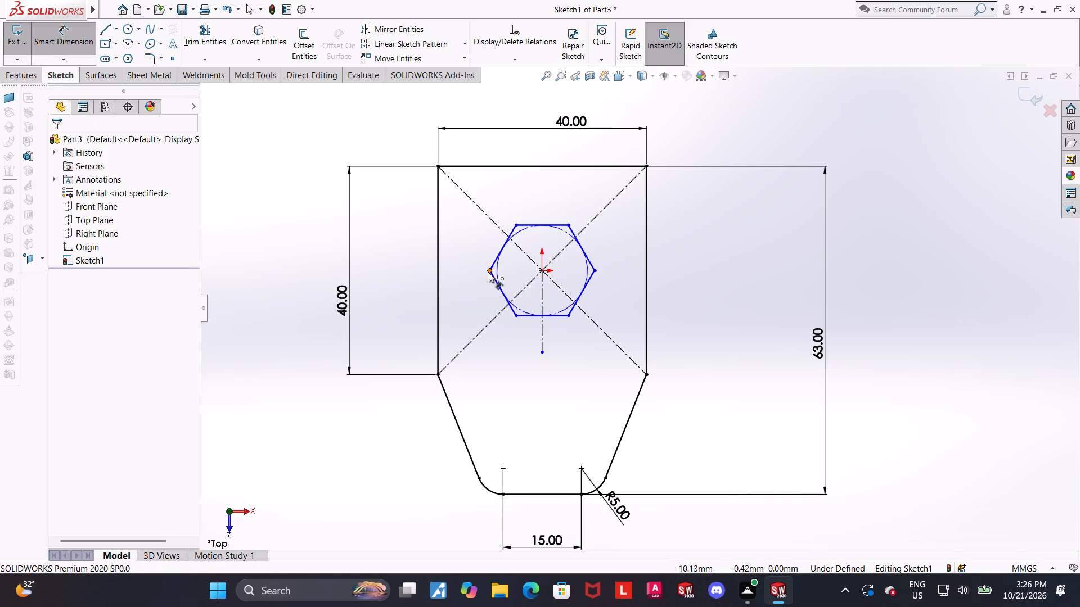
click(489, 273)
click(597, 270)
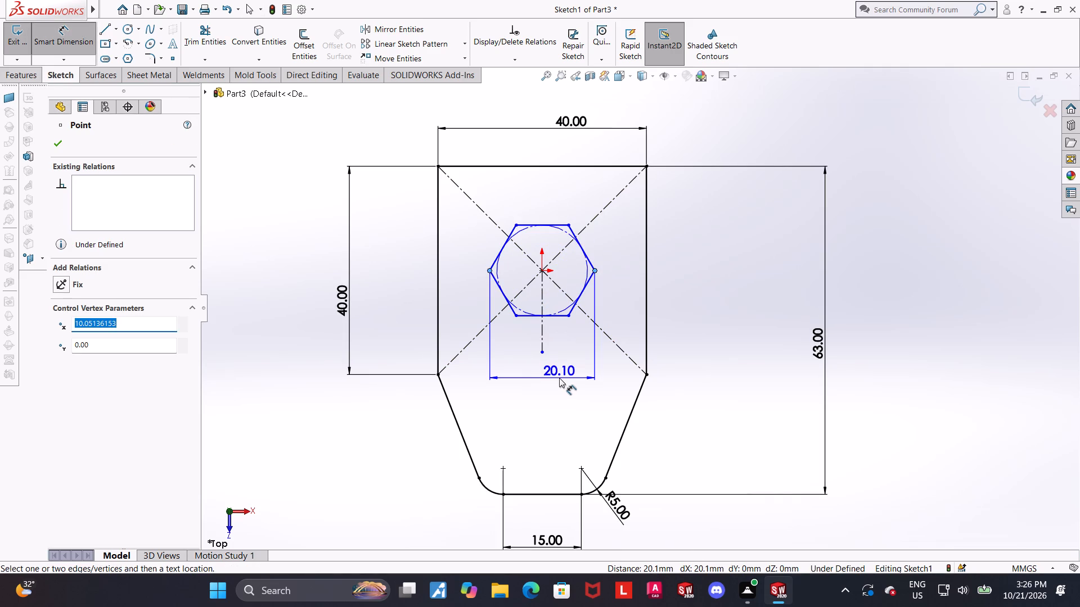
click(559, 378)
text(16)
key(Return)
key(Escape)
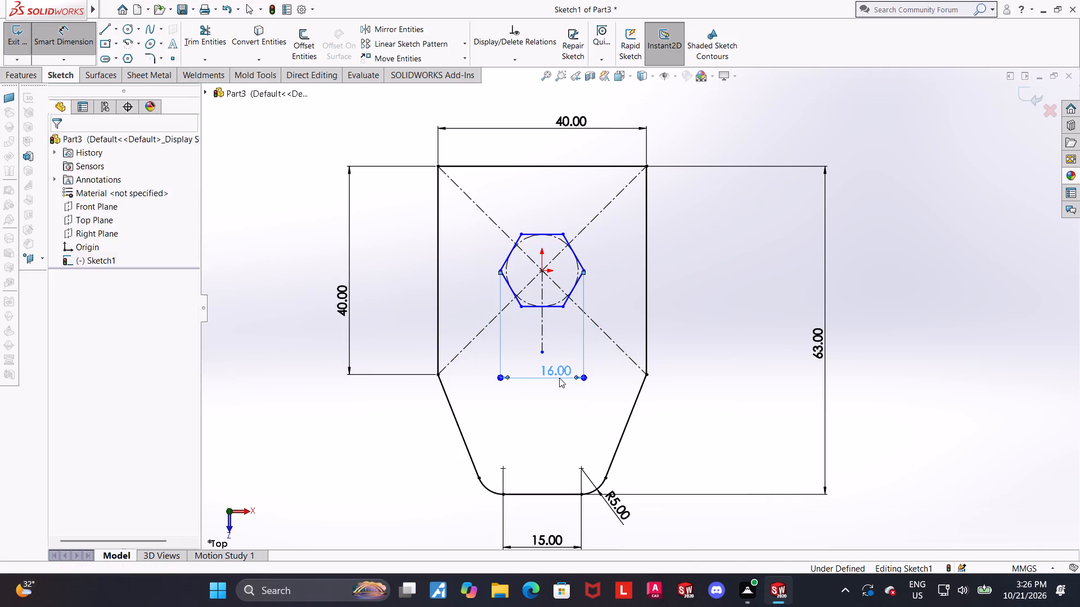
click(629, 288)
Dimension the distance from the origin to the hexagon's left corner as 8 mm.
scroll(640, 283, down, 1)
scroll(479, 330, down, 2)
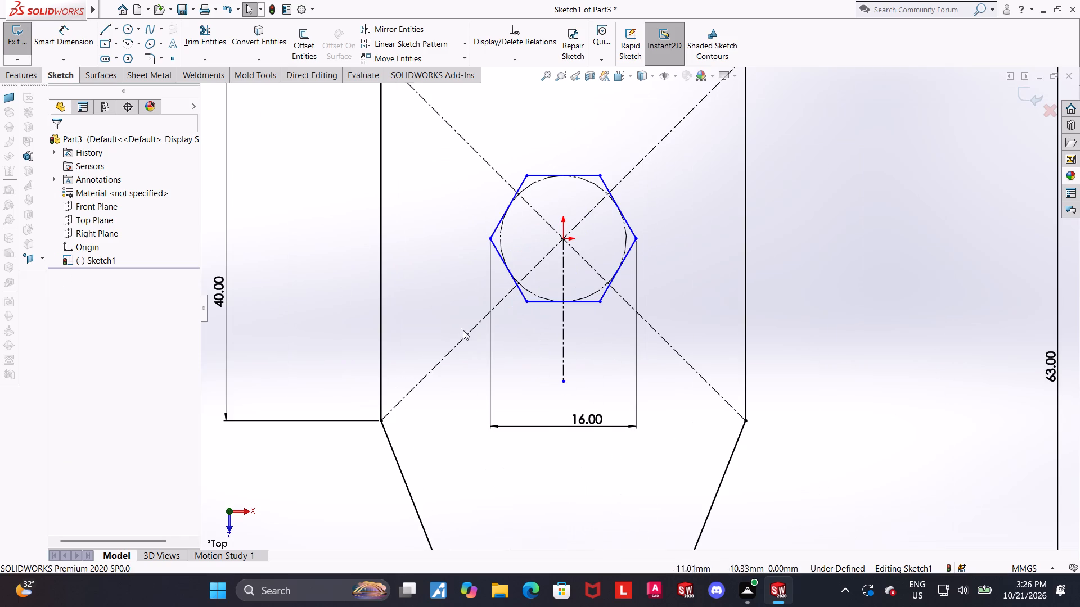
click(74, 34)
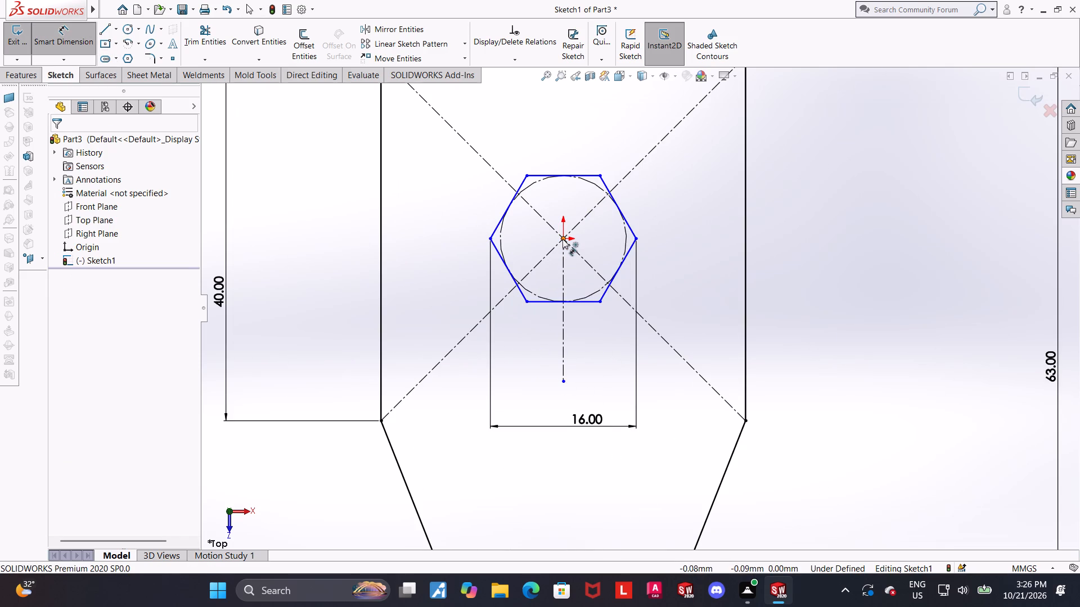
click(562, 239)
click(492, 239)
click(524, 235)
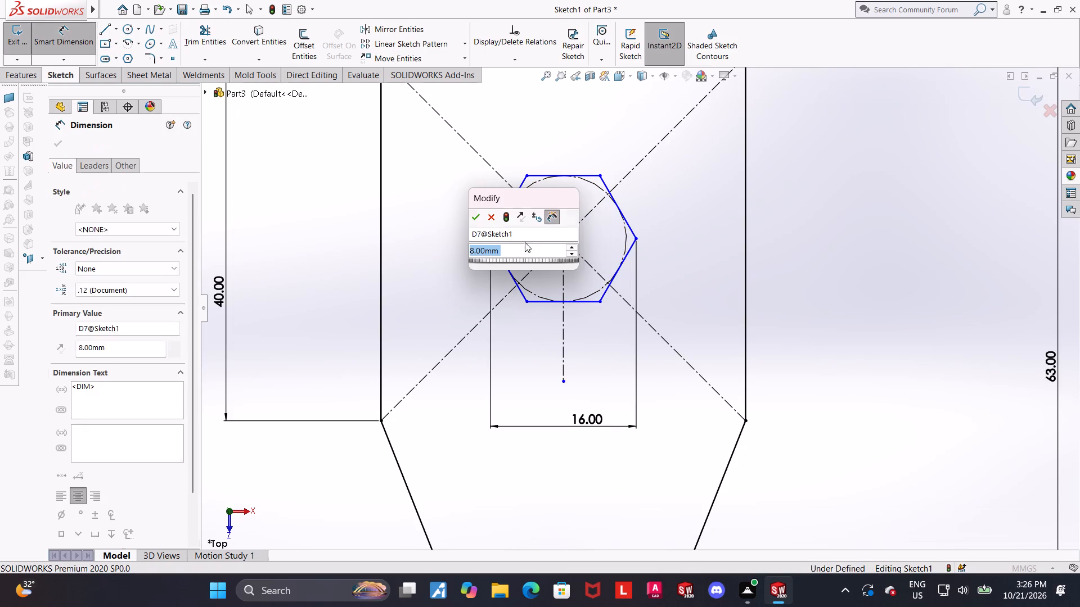
click(479, 216)
key(Escape)
key(Escape)
key(Escape)
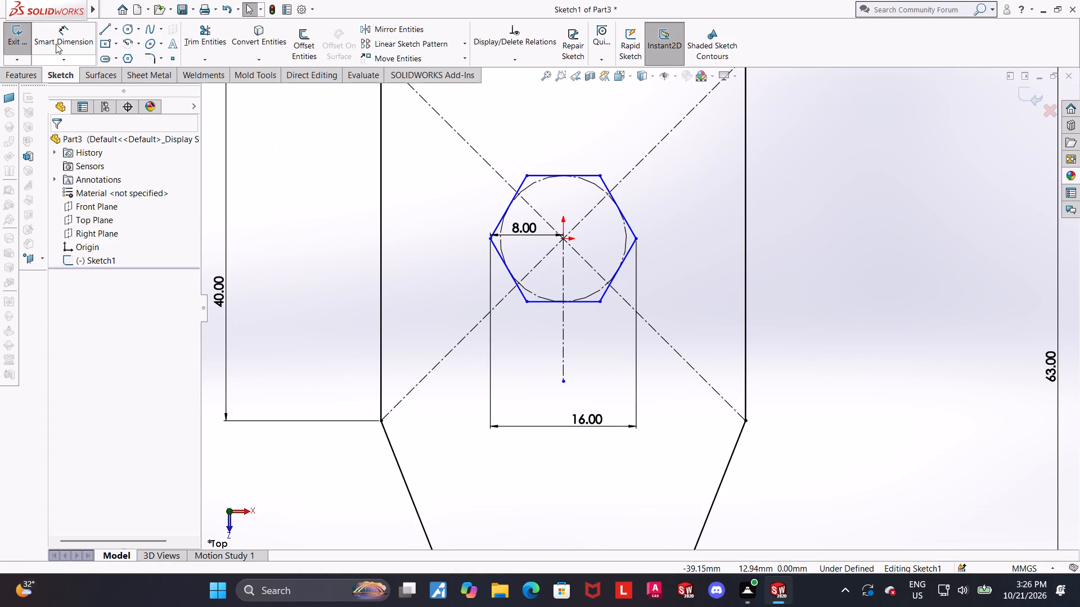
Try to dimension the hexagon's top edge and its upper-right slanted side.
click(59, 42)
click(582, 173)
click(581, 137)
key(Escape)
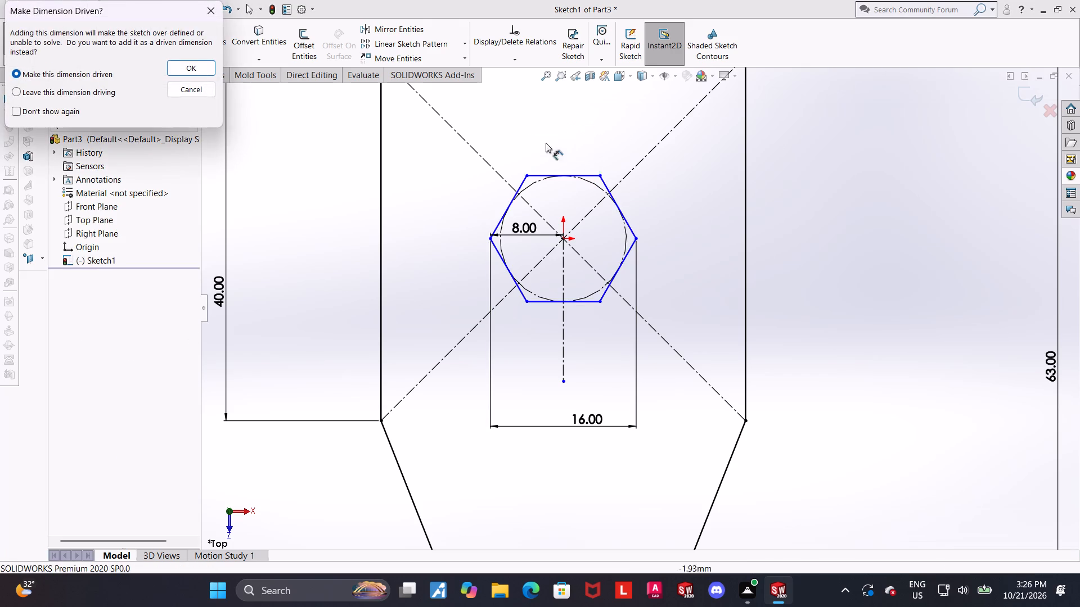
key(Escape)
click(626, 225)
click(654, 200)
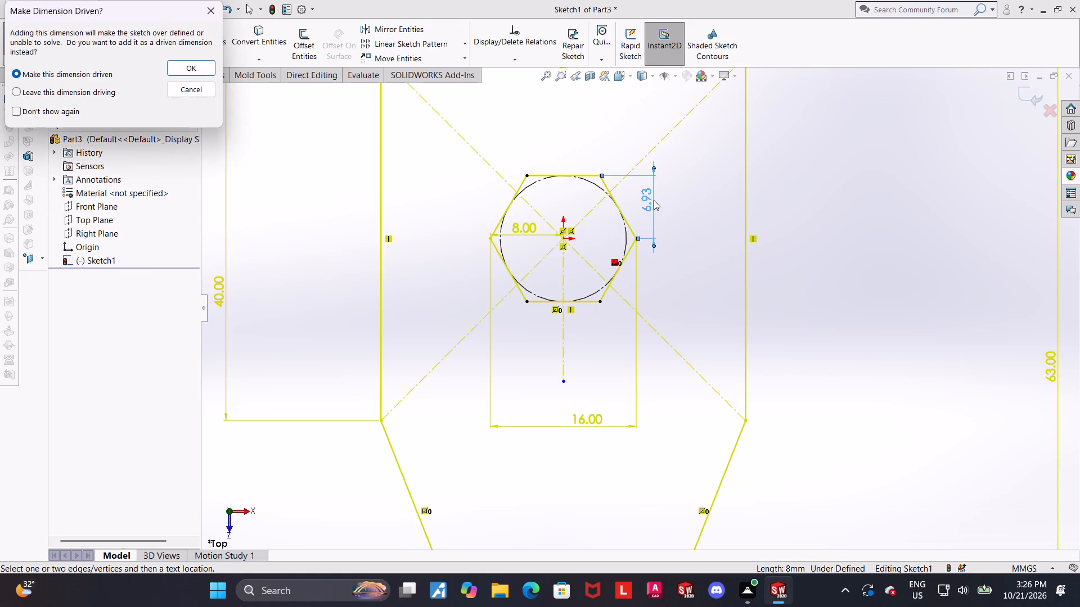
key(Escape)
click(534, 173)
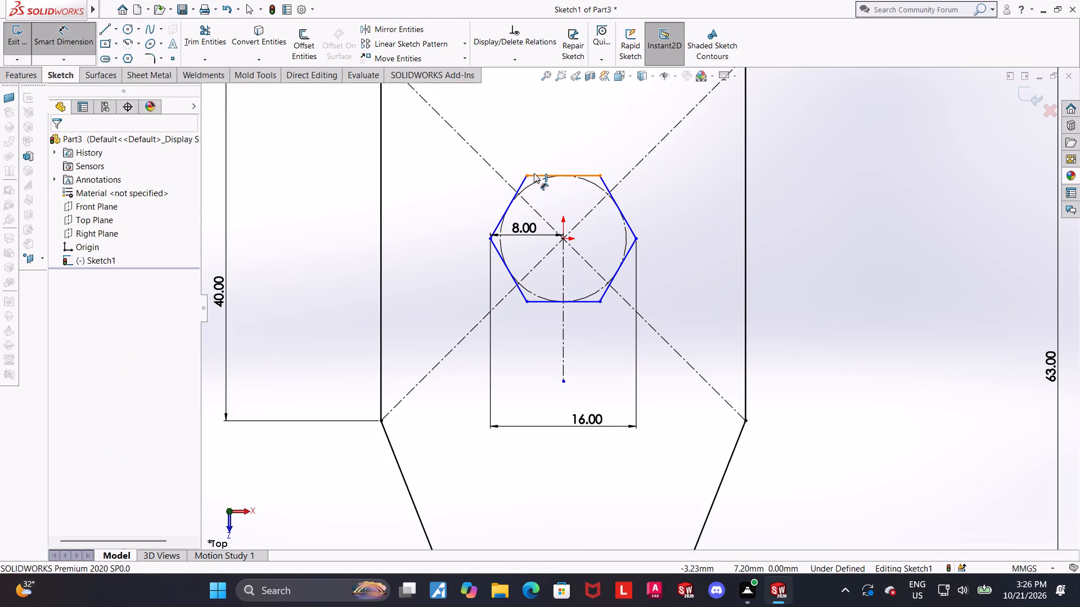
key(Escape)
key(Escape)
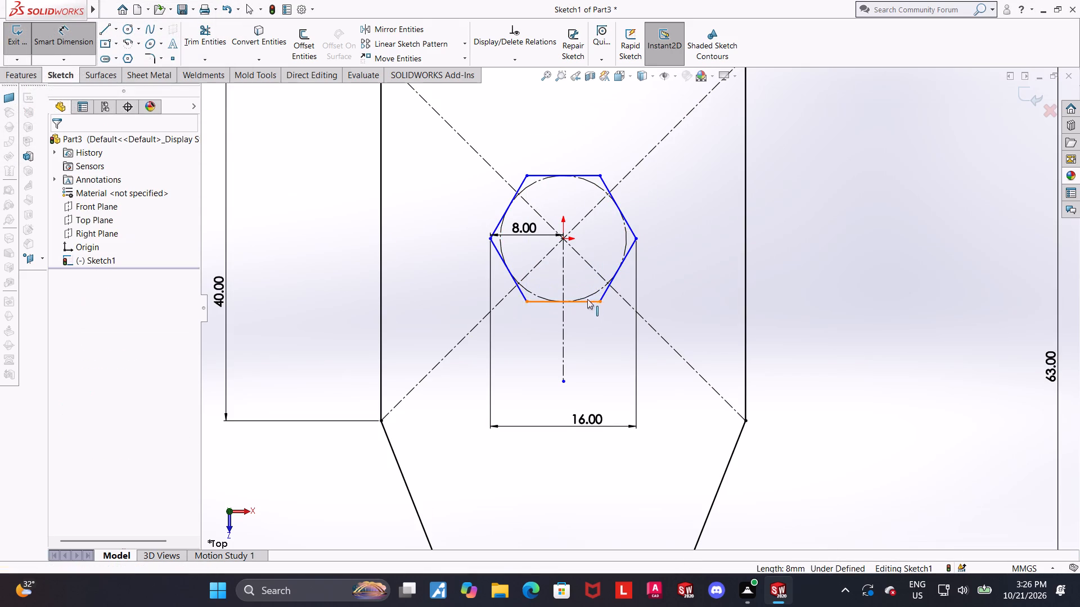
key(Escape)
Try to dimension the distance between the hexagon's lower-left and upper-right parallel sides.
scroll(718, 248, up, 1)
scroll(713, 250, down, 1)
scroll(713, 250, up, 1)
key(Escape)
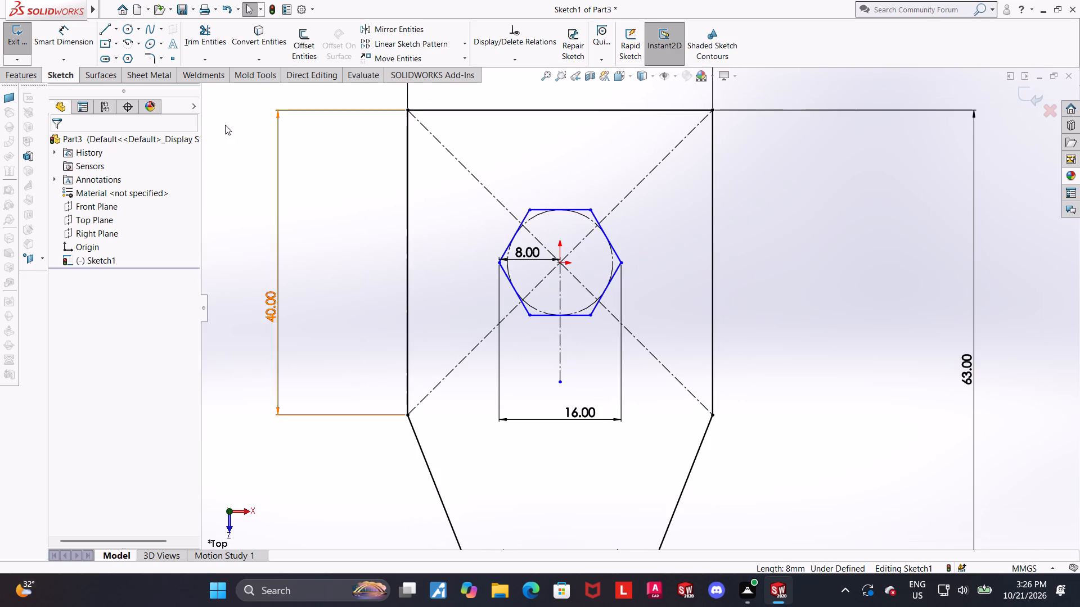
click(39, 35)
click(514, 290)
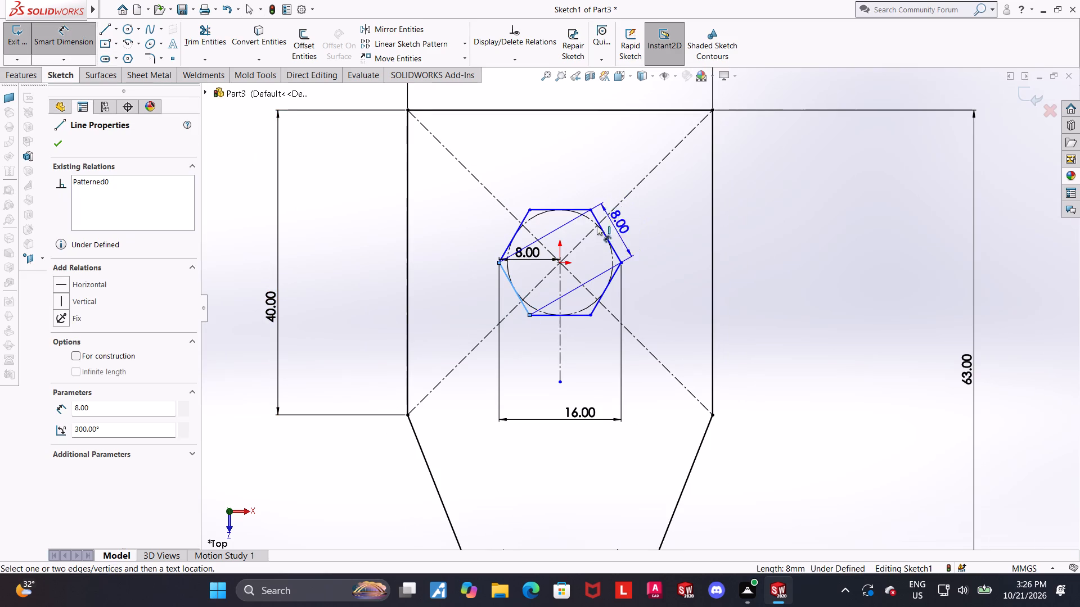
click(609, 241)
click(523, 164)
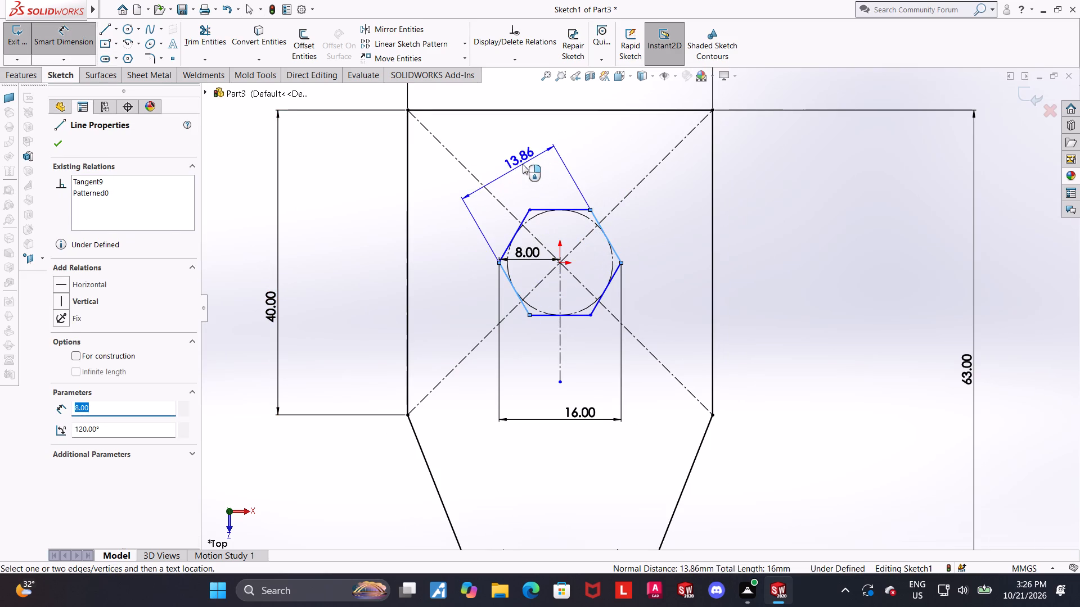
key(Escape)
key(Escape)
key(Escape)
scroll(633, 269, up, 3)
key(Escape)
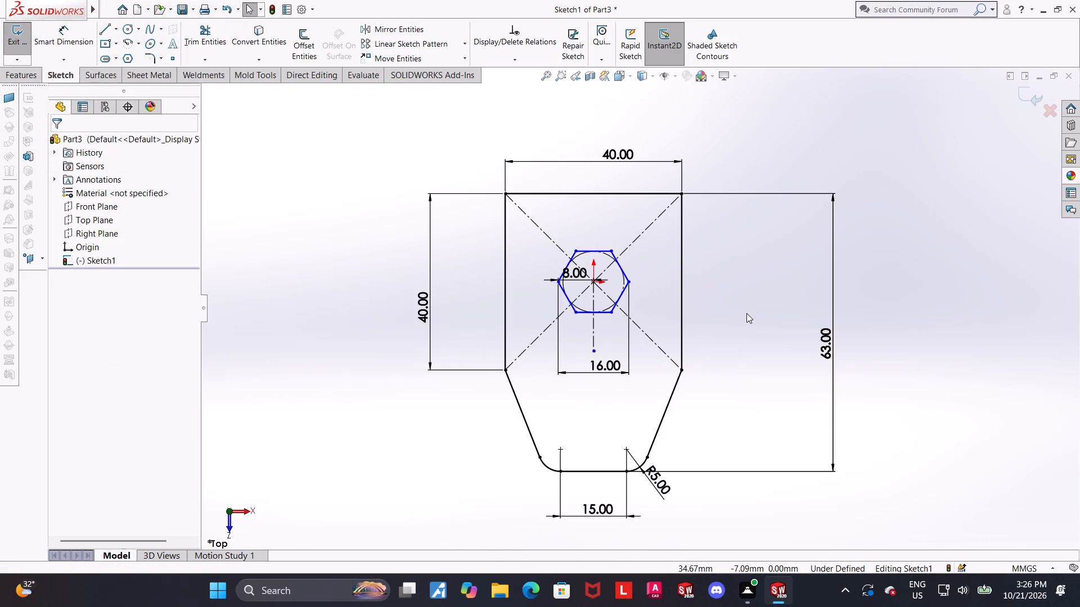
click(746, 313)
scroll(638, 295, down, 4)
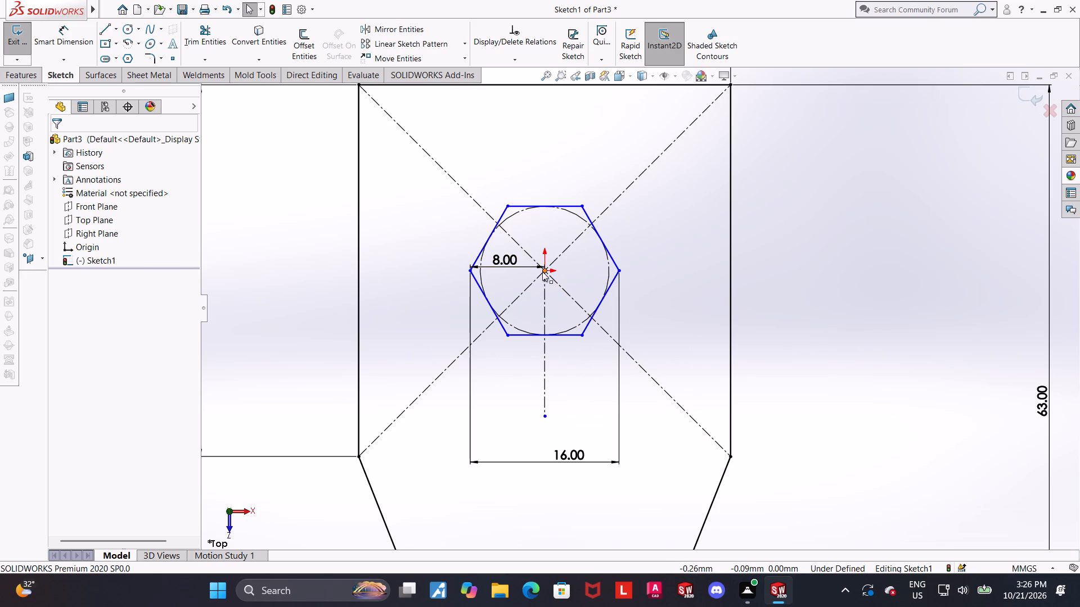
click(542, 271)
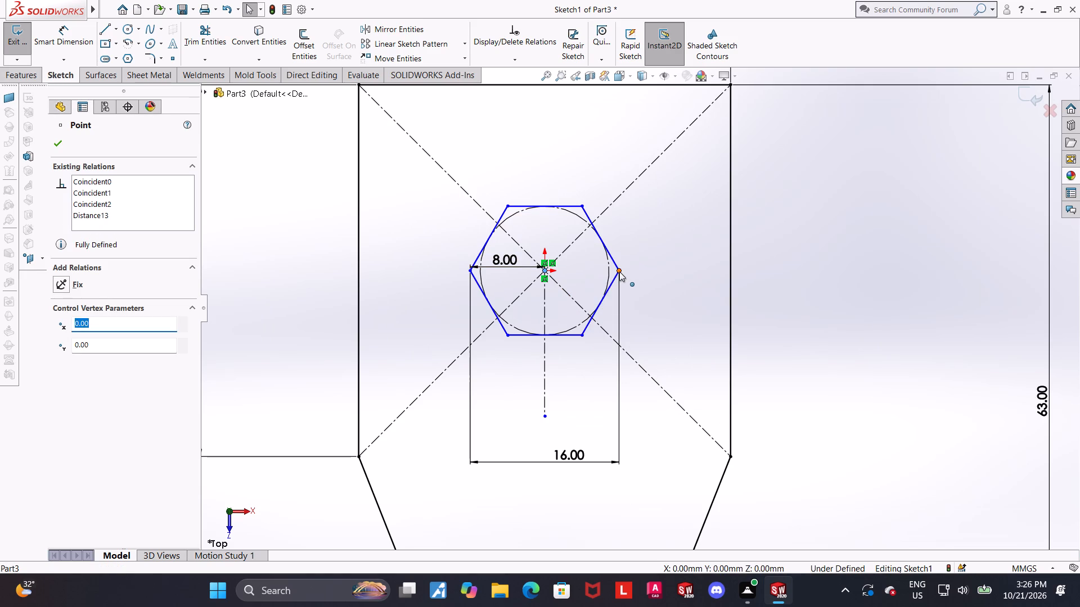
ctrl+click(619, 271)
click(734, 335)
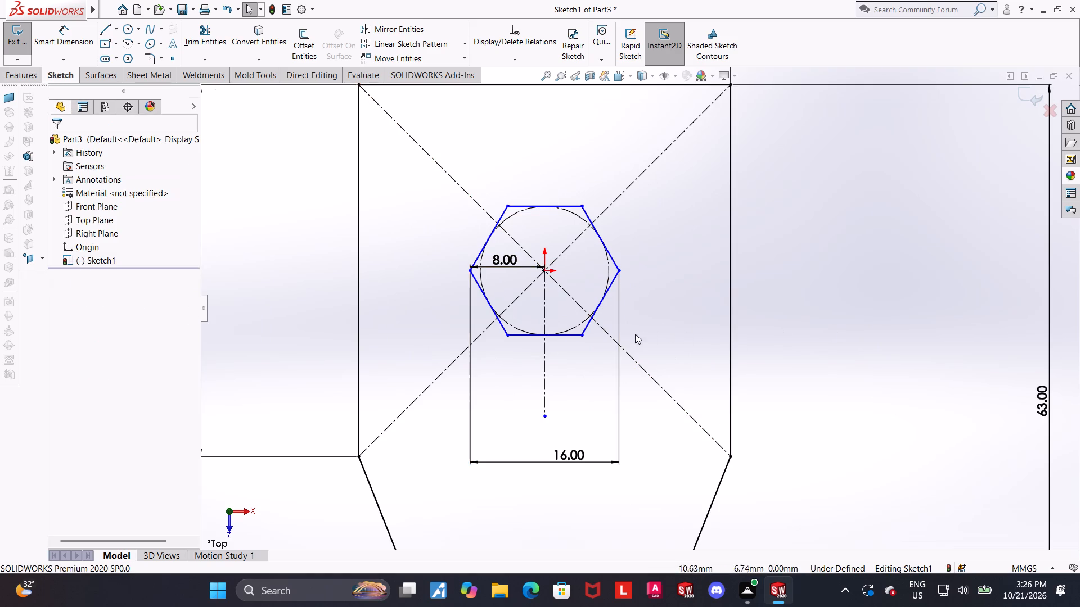
Add a Vertical relation between the origin and the midpoint of the hexagon's bottom edge.
click(544, 335)
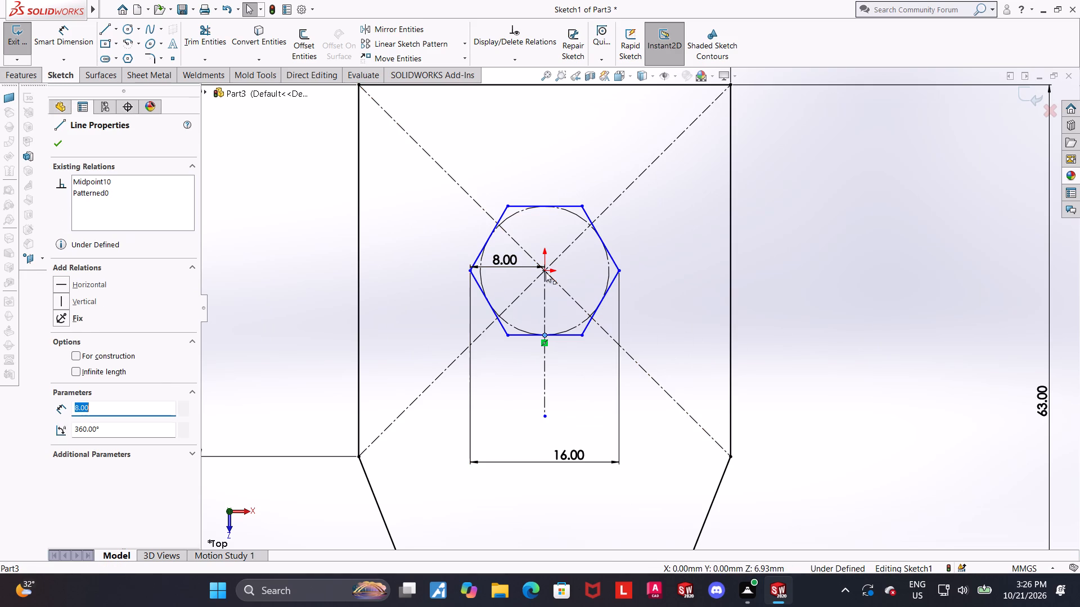
ctrl+click(546, 272)
click(64, 355)
Delete the 8 mm dimension between the origin and the hexagon's left corner.
scroll(645, 347, up, 4)
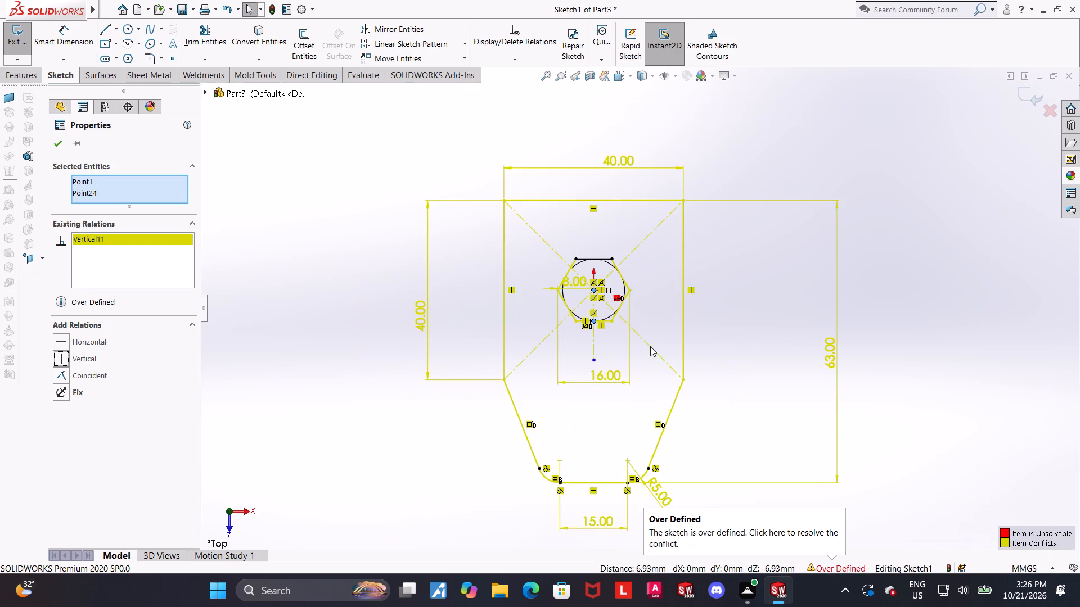
scroll(744, 343, down, 2)
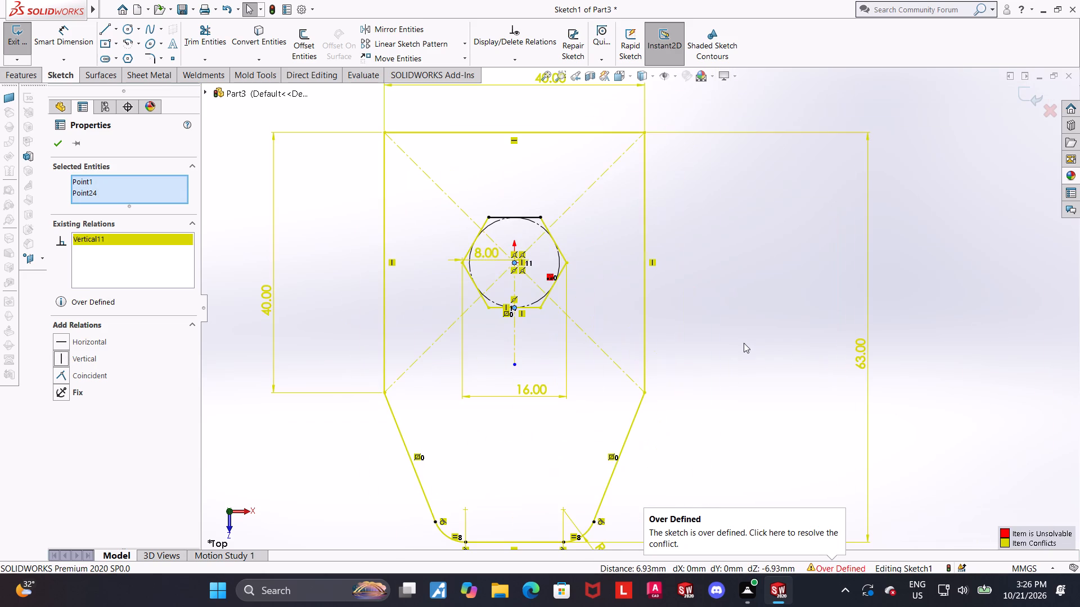
right_click(494, 256)
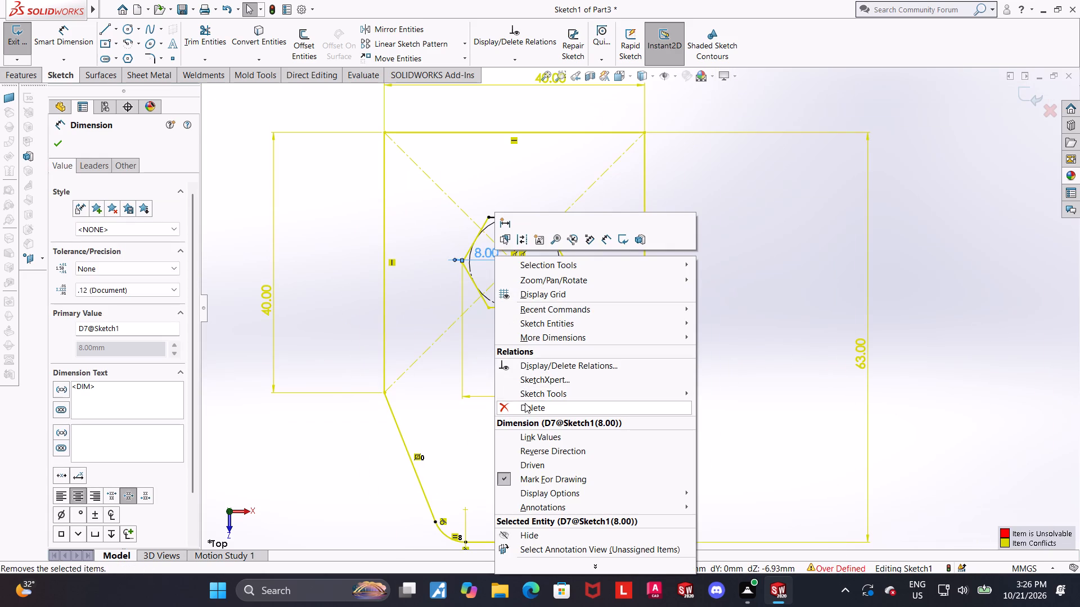
click(525, 403)
key(Escape)
scroll(706, 291, up, 3)
scroll(886, 360, up, 1)
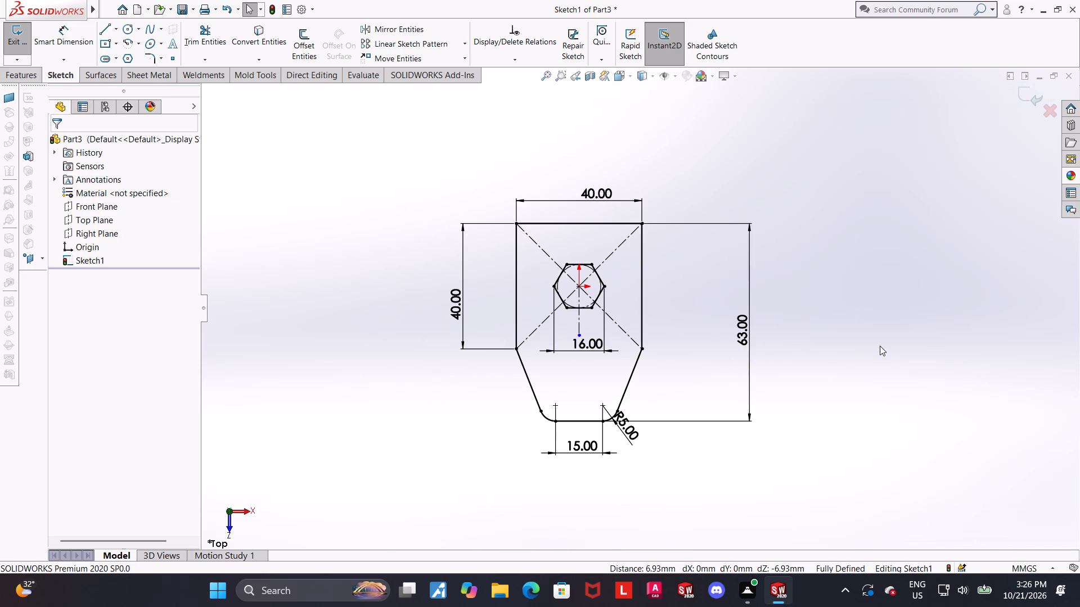
Sketch a circle about 8.2 mm in diameter below the hexagon, centred between the tapered sides near the profile's bottom edge.
scroll(857, 371, down, 1)
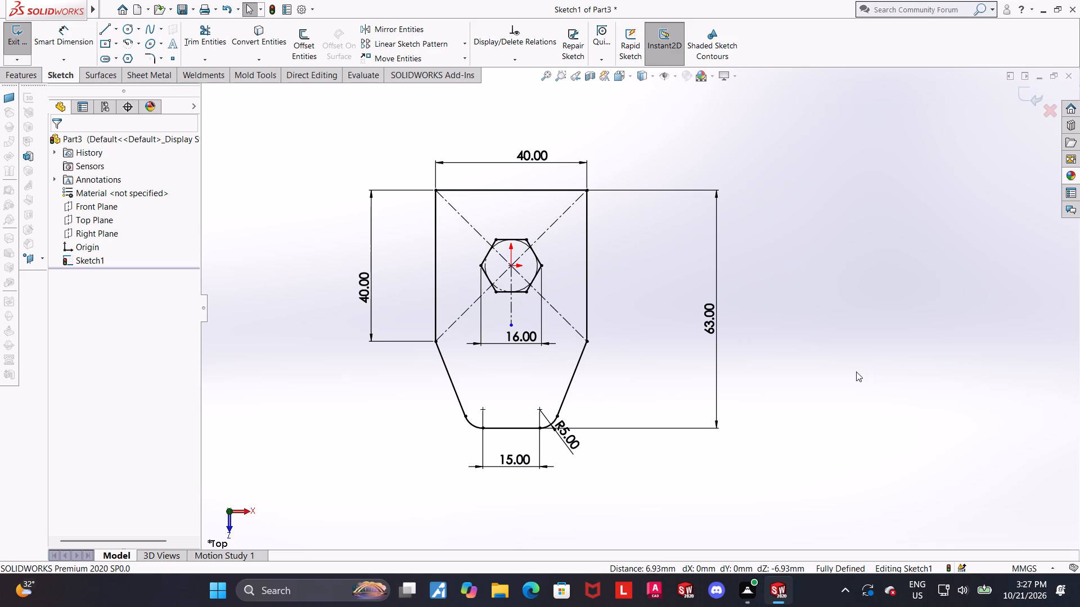
click(785, 354)
scroll(502, 264, up, 1)
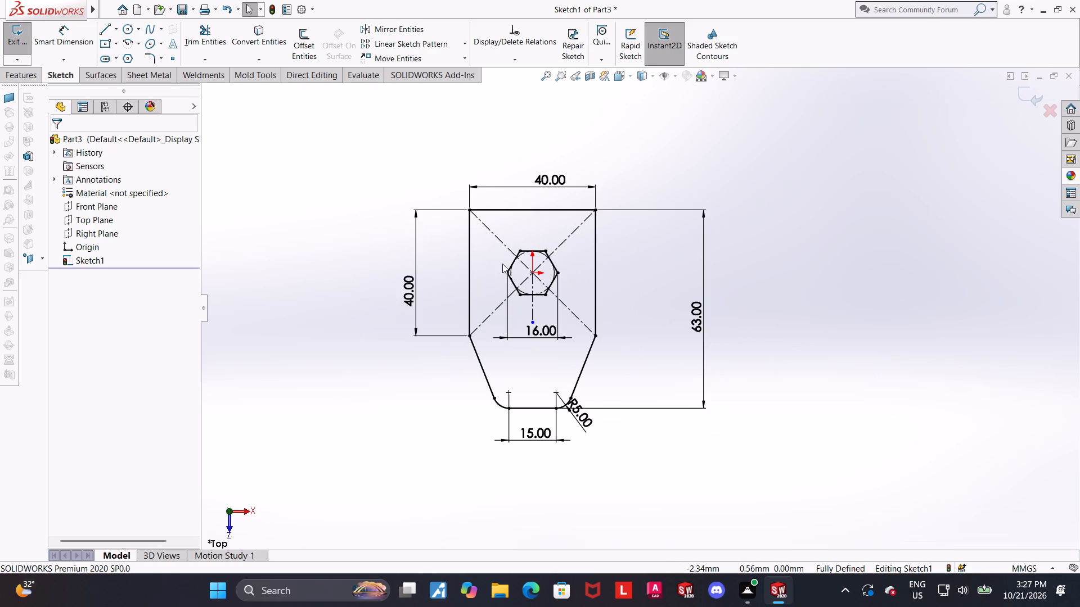
scroll(502, 264, down, 1)
scroll(617, 395, down, 1)
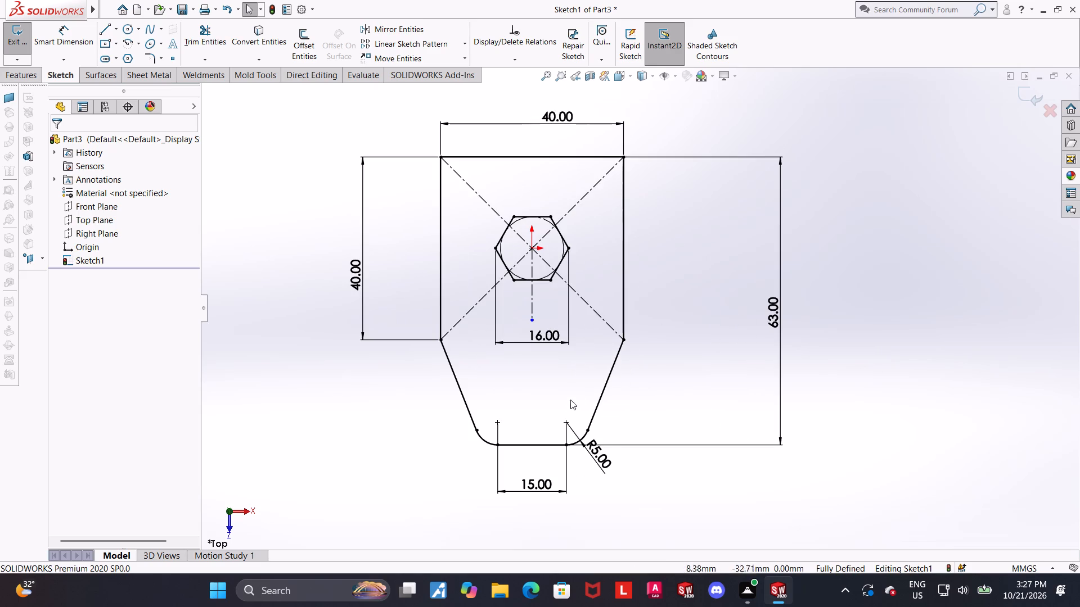
scroll(544, 416, down, 2)
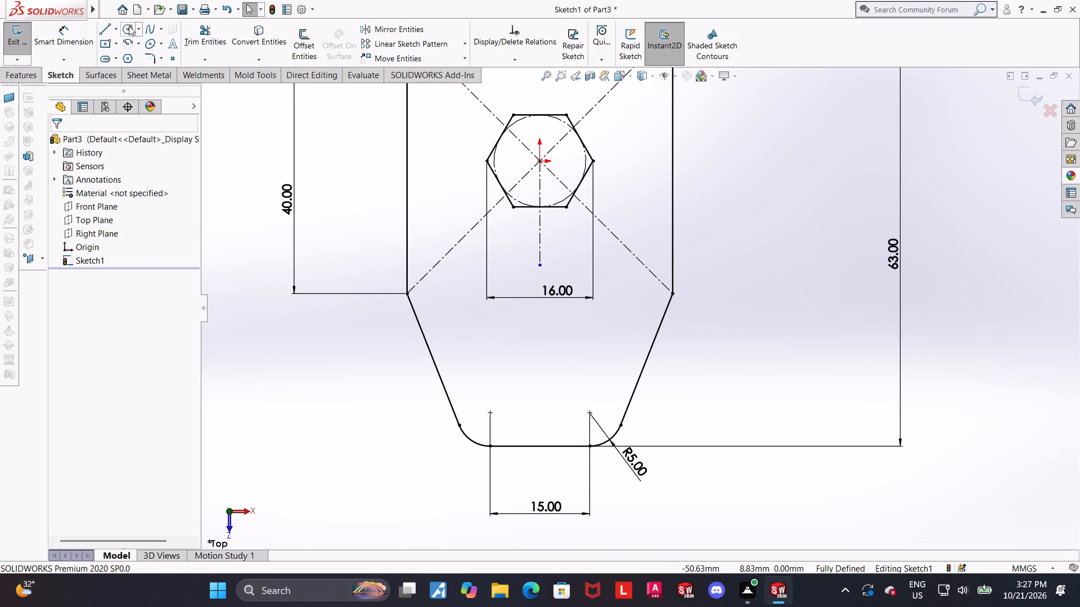
click(129, 26)
click(542, 383)
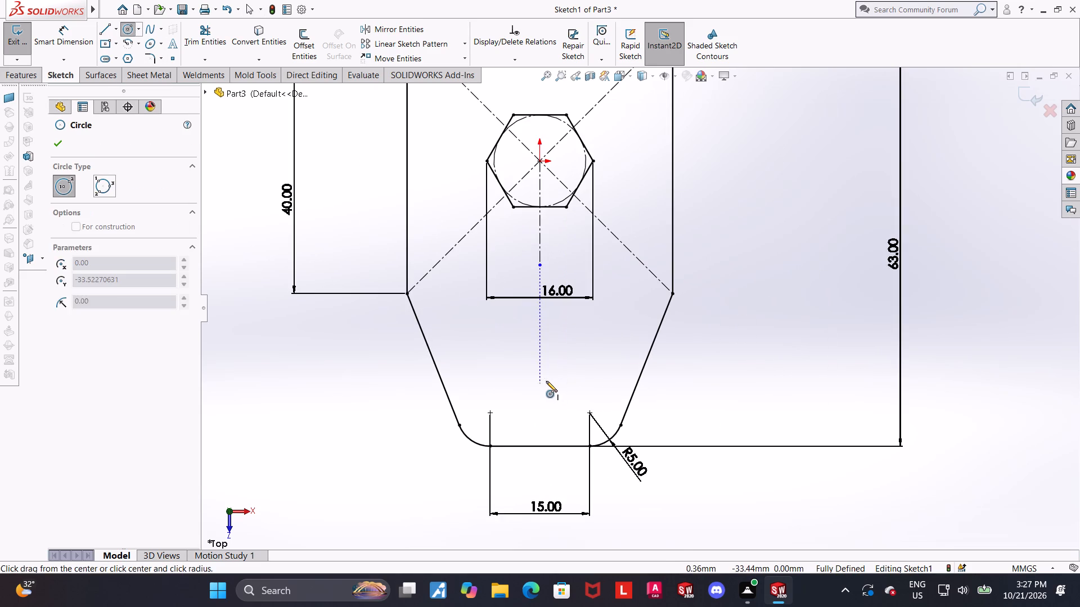
click(563, 378)
key(Escape)
Dimension the circle's diameter as 8 mm.
click(78, 35)
scroll(510, 332, up, 1)
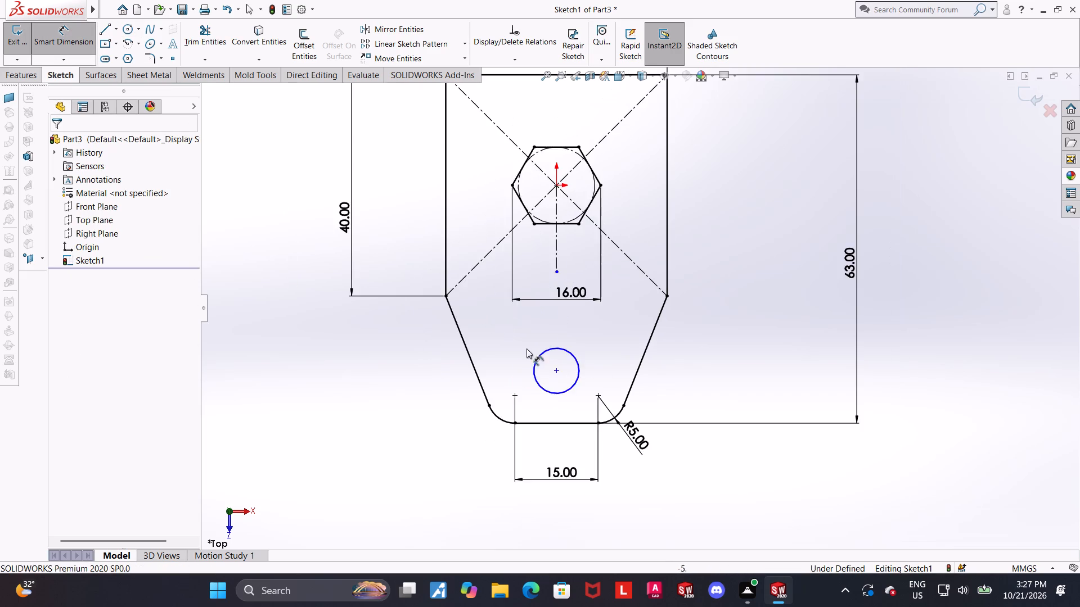
scroll(535, 367, down, 1)
double_click(542, 348)
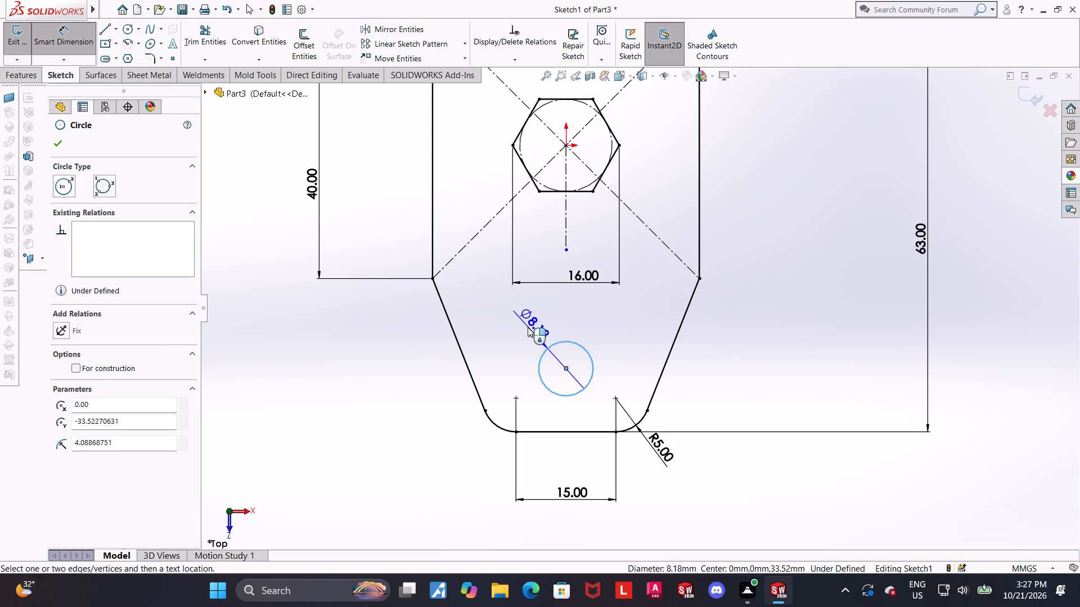
click(528, 327)
key(8)
key(Return)
key(Escape)
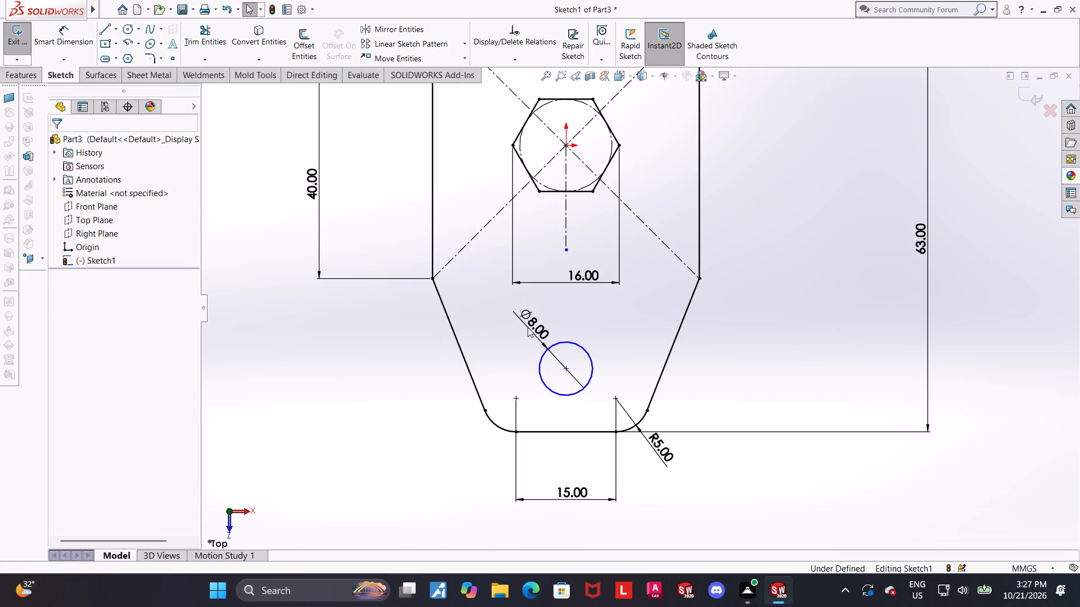
Dimension the distance from the circle's centre to the profile's bottom edge as 13 mm.
click(53, 35)
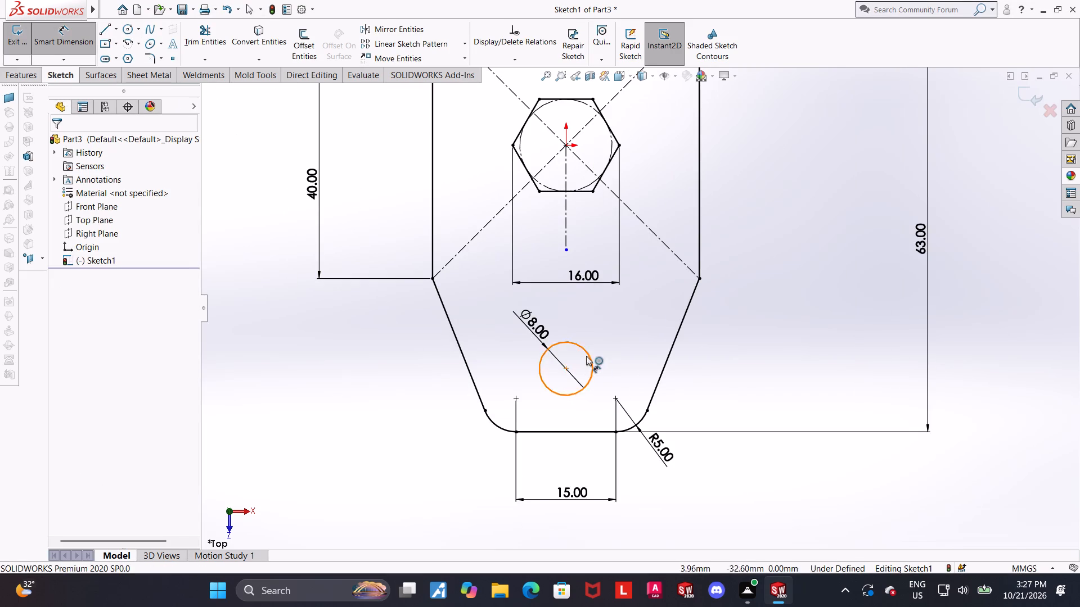
click(567, 372)
click(574, 435)
click(739, 411)
text(13)
key(Return)
key(Escape)
click(854, 323)
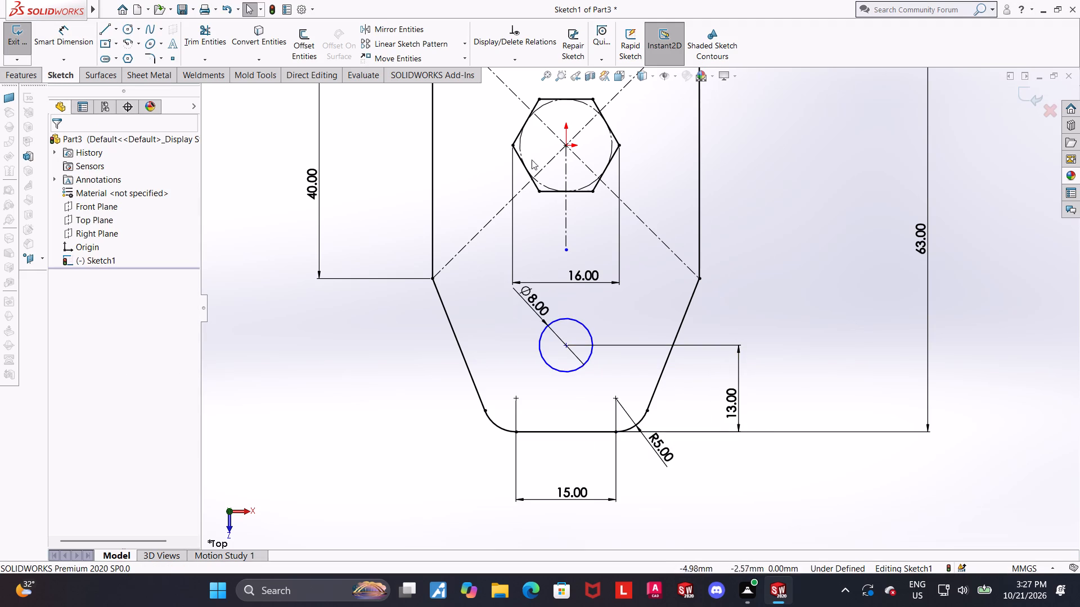
Add a Vertical relation between the vertical centreline's lower endpoint and the circle's centre.
click(566, 250)
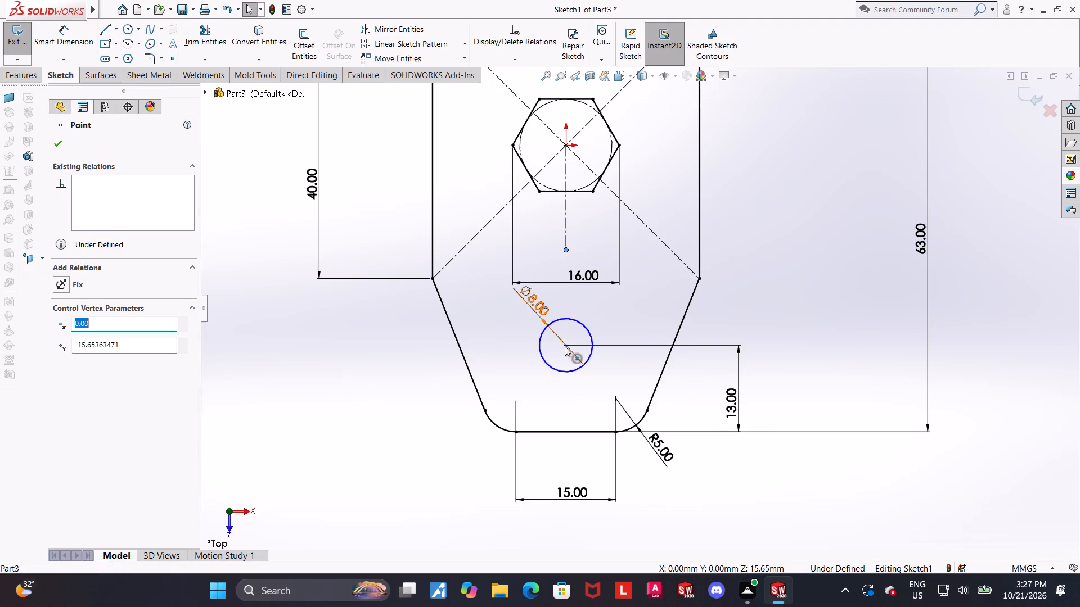
ctrl+click(565, 346)
click(65, 357)
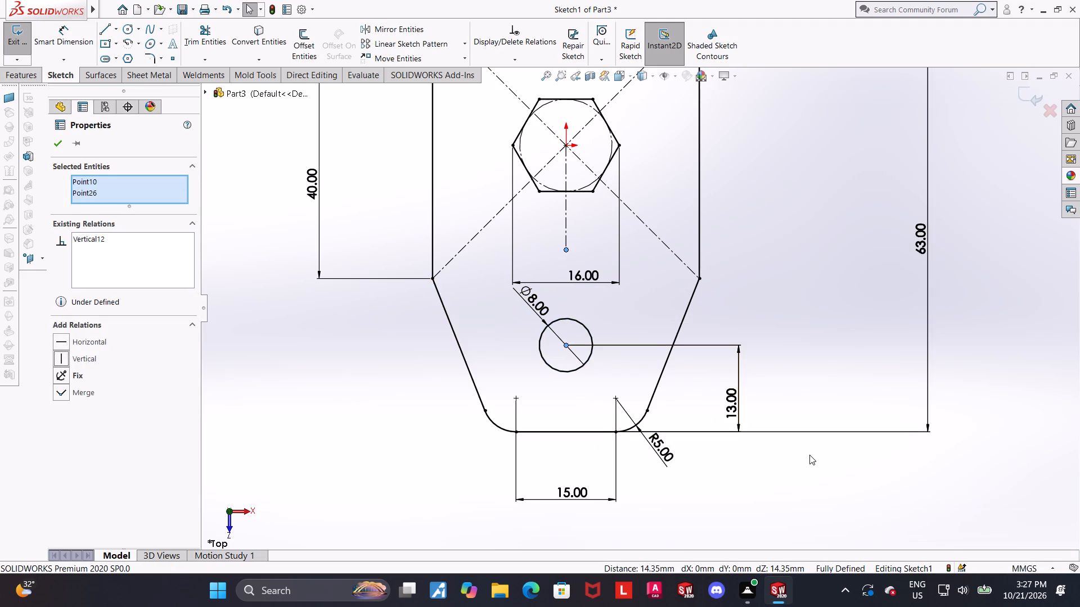
scroll(809, 456, up, 2)
click(873, 468)
Examine the whole sketch, checking the outline, hexagon, circular hole and their dimensions.
scroll(854, 444, up, 1)
scroll(542, 320, down, 1)
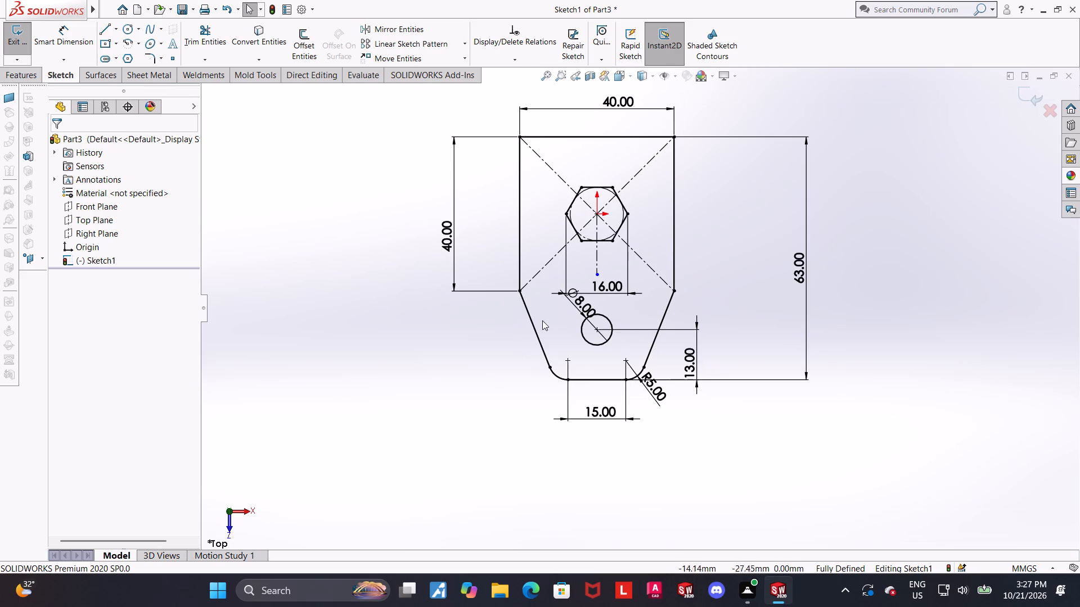
scroll(542, 320, down, 1)
scroll(826, 281, up, 1)
scroll(891, 279, up, 1)
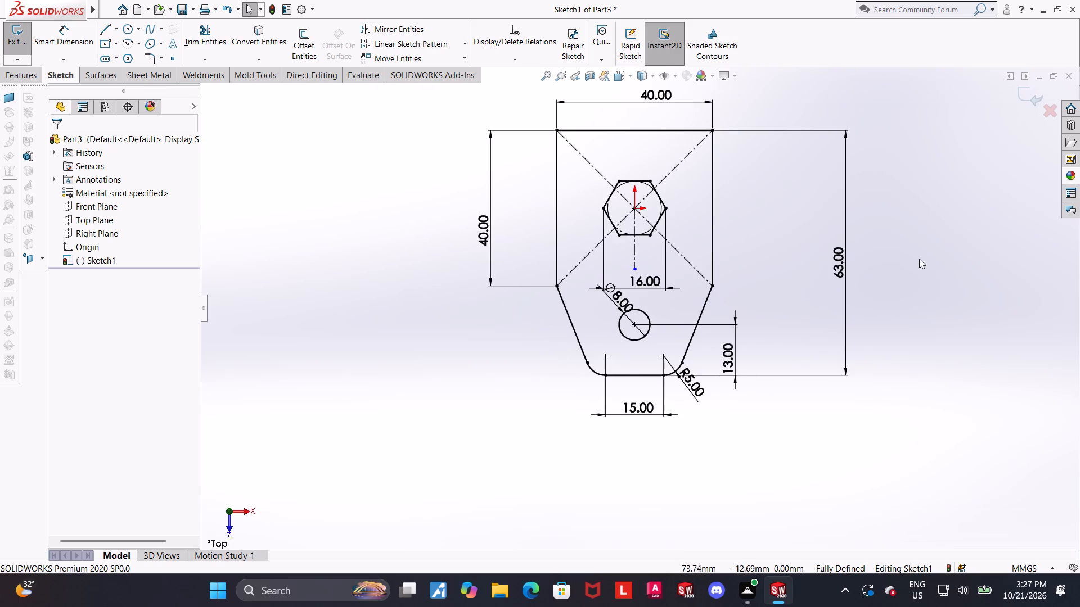
scroll(910, 259, down, 1)
scroll(640, 278, down, 1)
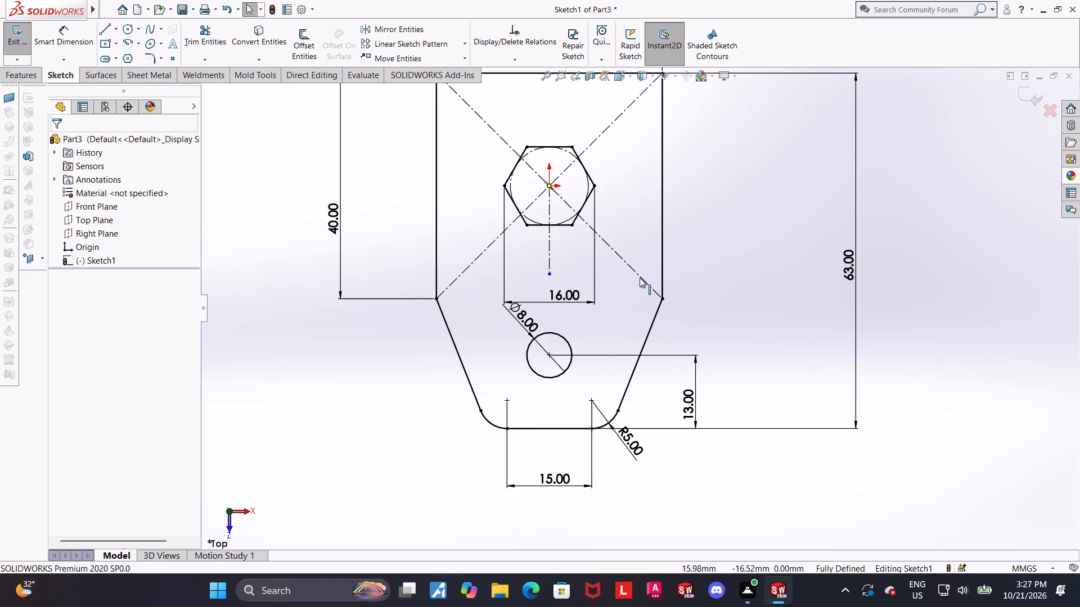
scroll(640, 278, up, 3)
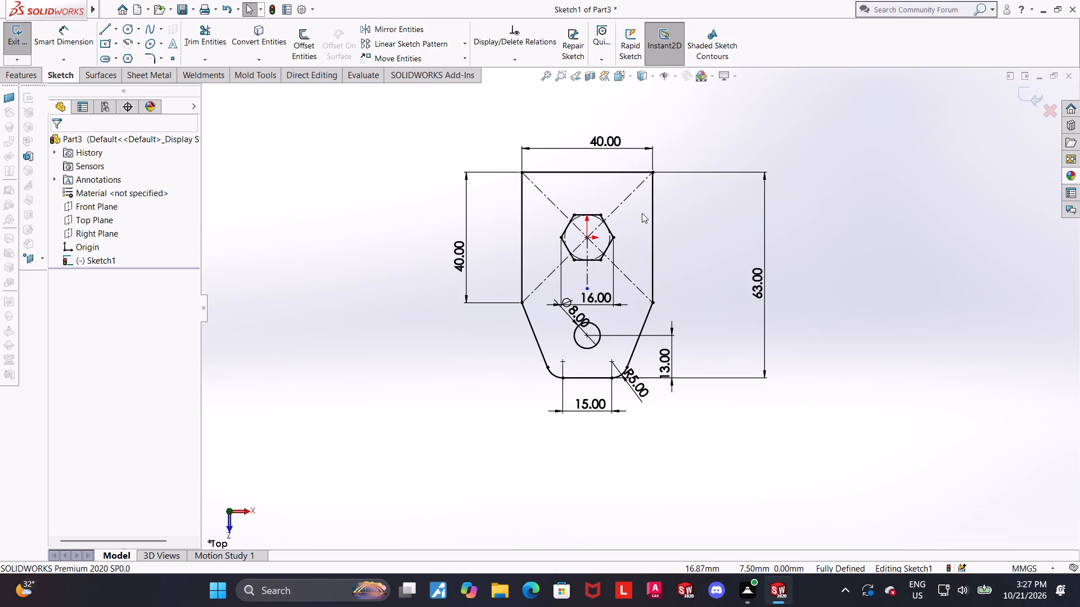
scroll(642, 213, up, 1)
scroll(651, 206, down, 1)
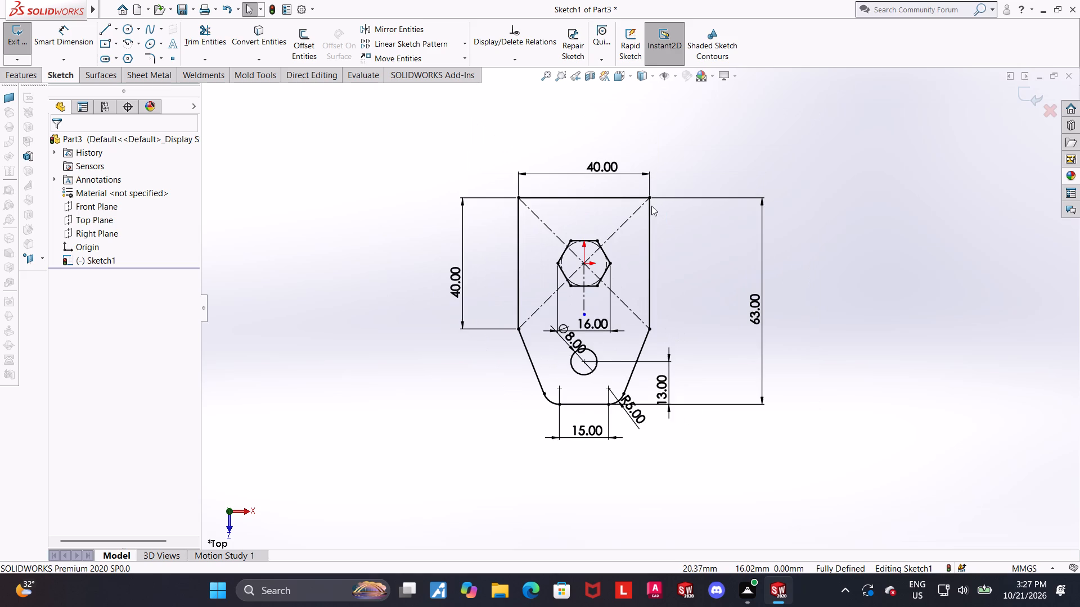
scroll(651, 206, down, 1)
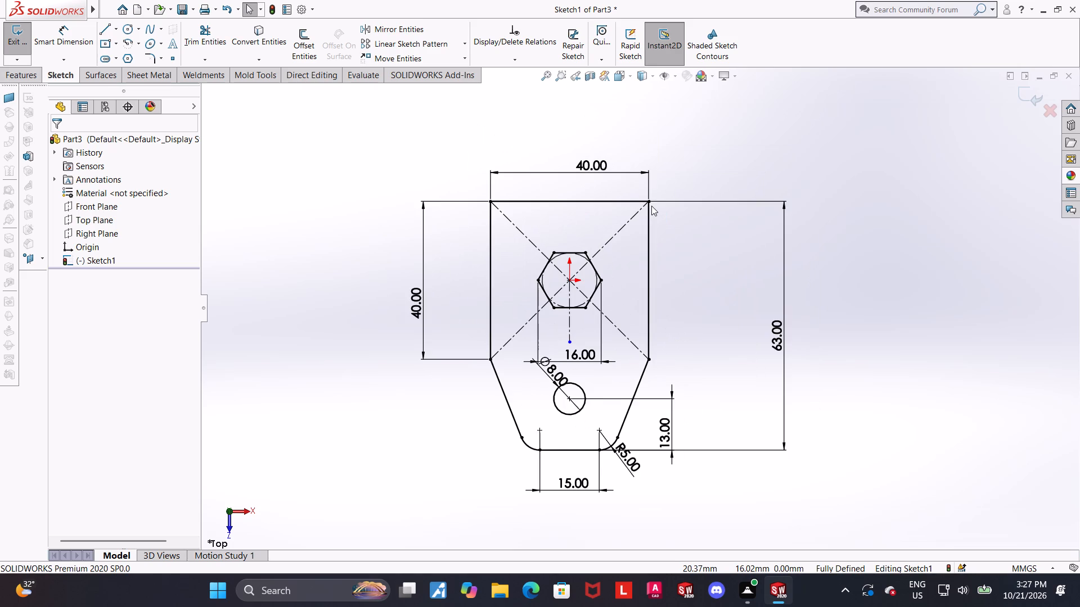
scroll(651, 206, up, 1)
scroll(583, 311, down, 1)
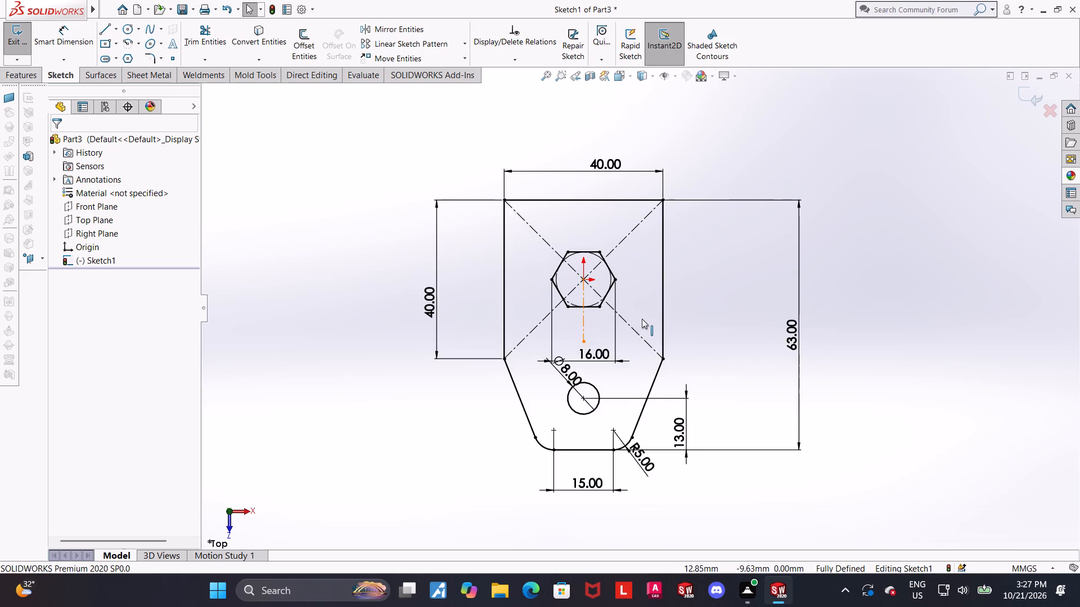
scroll(642, 319, up, 1)
scroll(642, 319, down, 1)
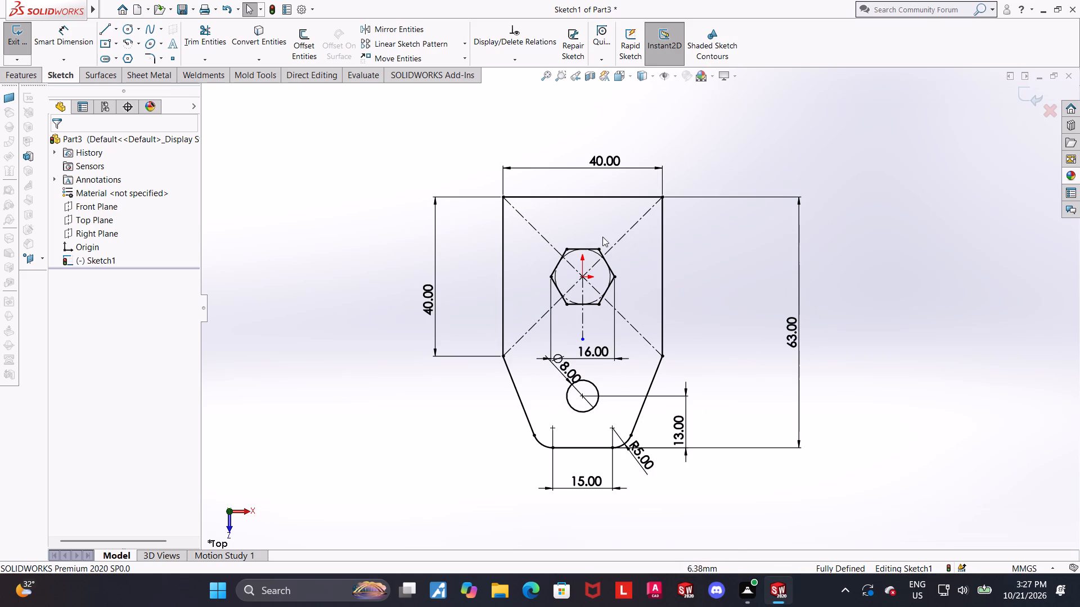
scroll(632, 236, up, 1)
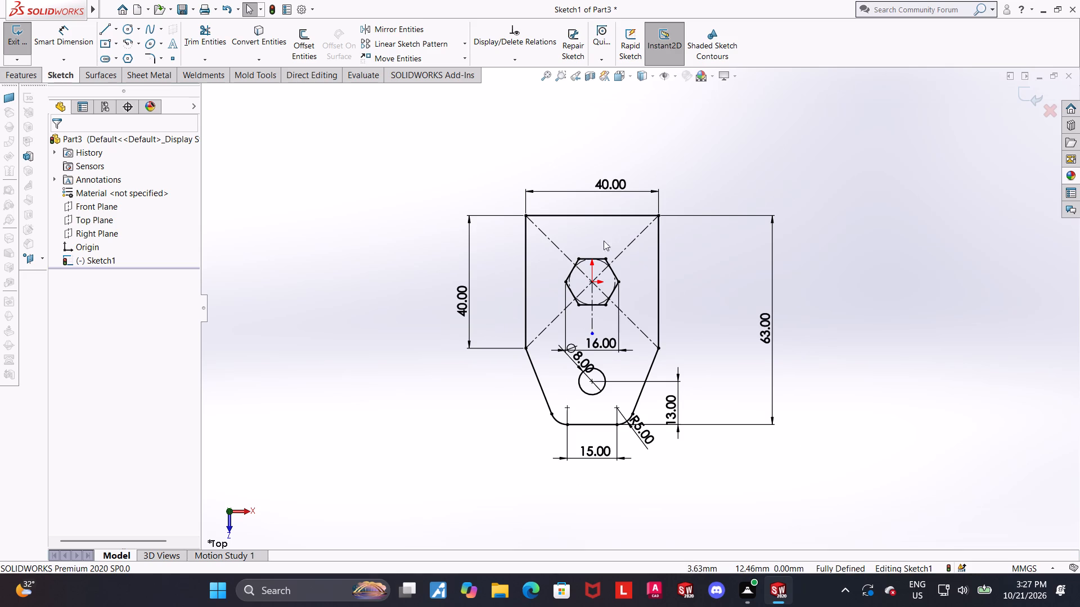
scroll(847, 338, up, 1)
scroll(844, 338, down, 1)
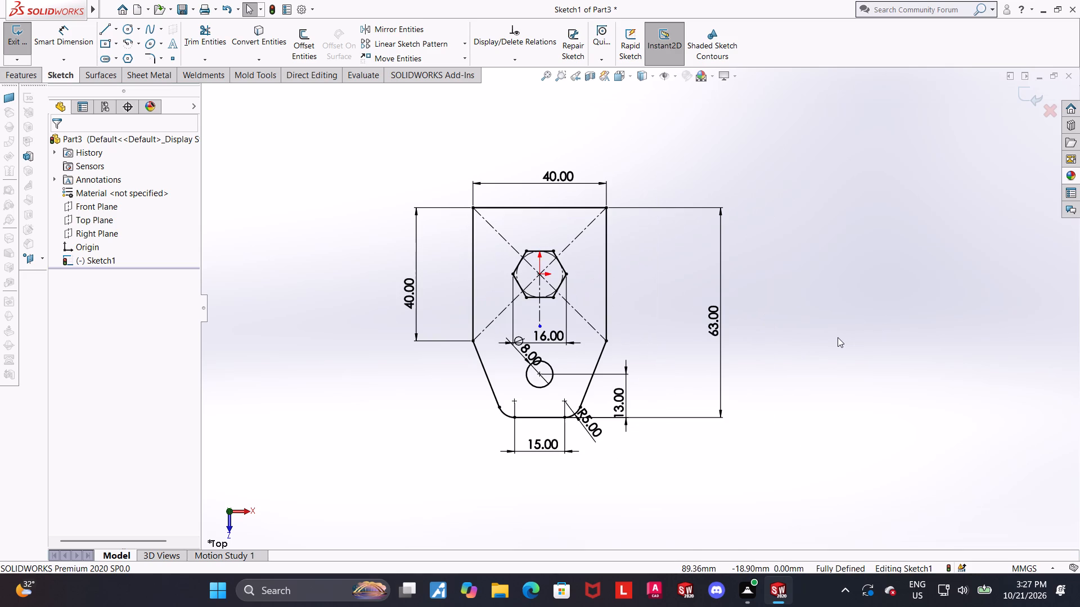
Exit the base profile sketch, keeping its geometry.
scroll(830, 330, up, 1)
click(1034, 91)
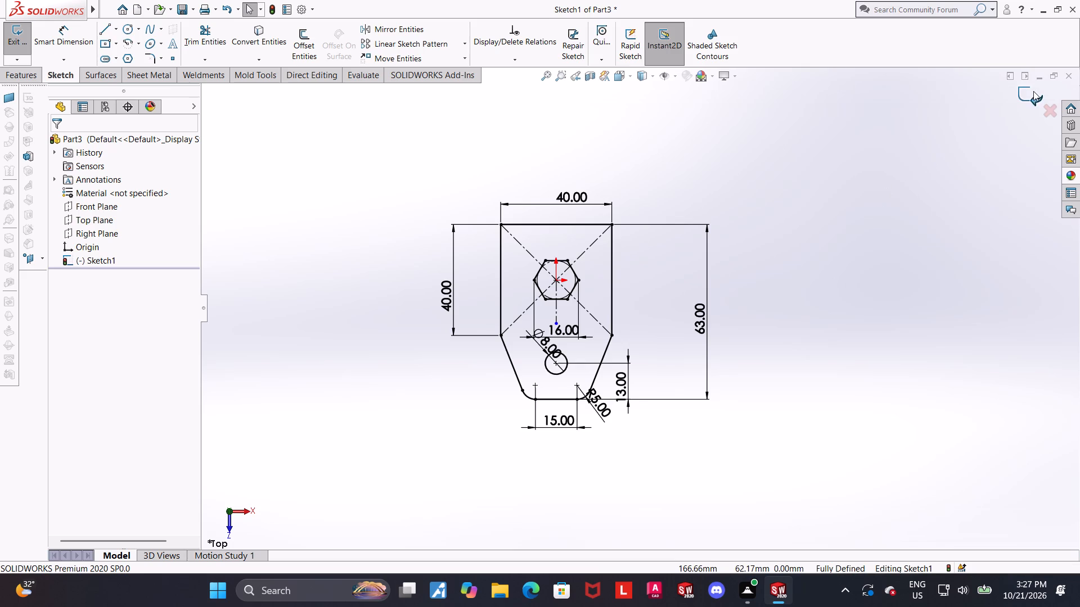
Start a sheet metal base flange from the profile sketch and set its thickness to 1 mm.
click(151, 81)
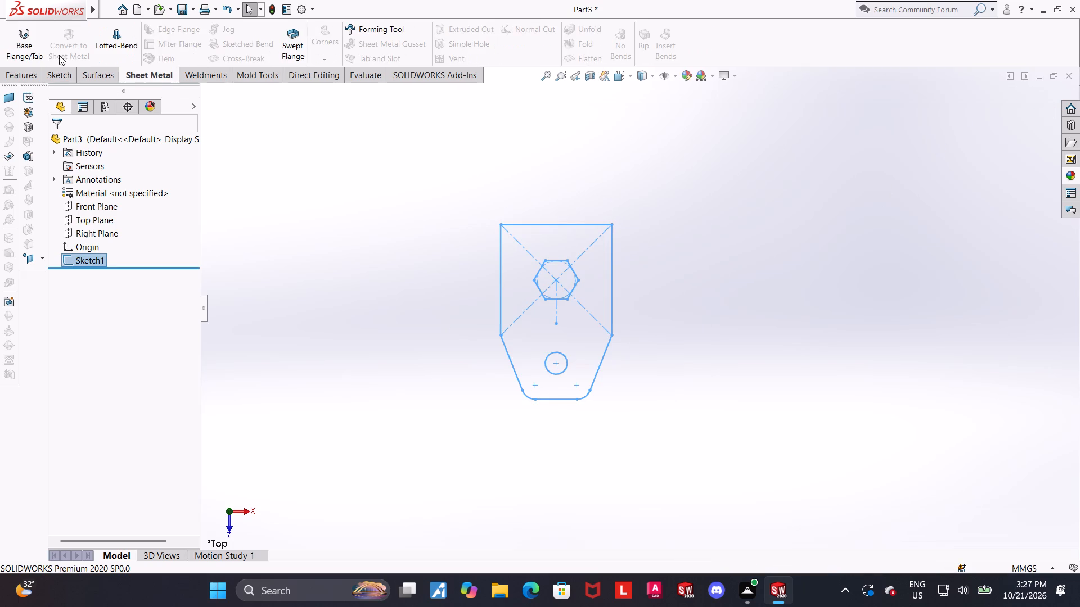
click(29, 47)
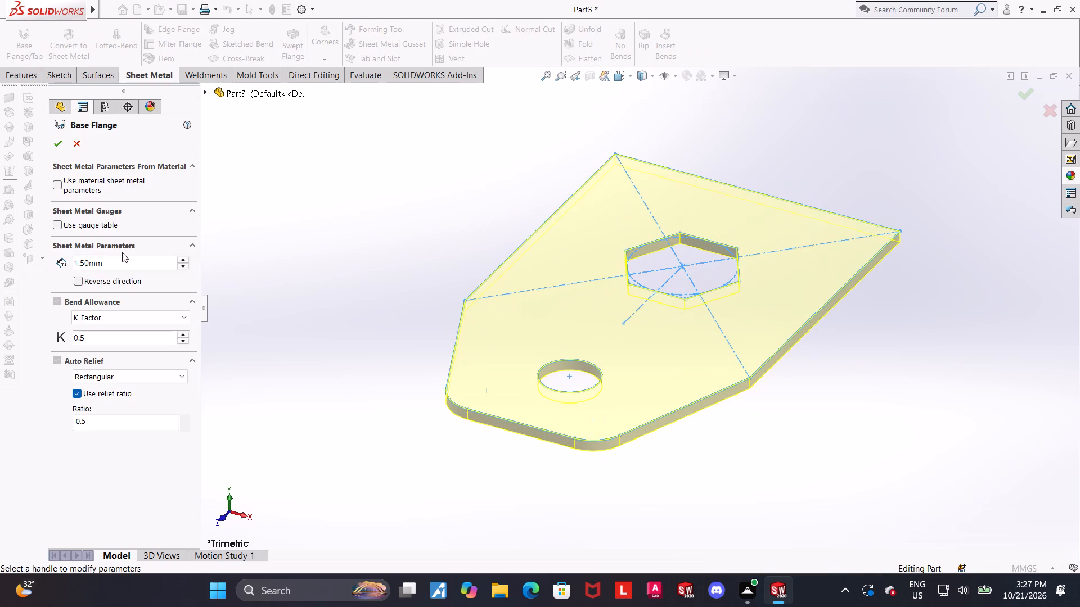
drag(120, 262, 0, 247)
key(1)
key(Return)
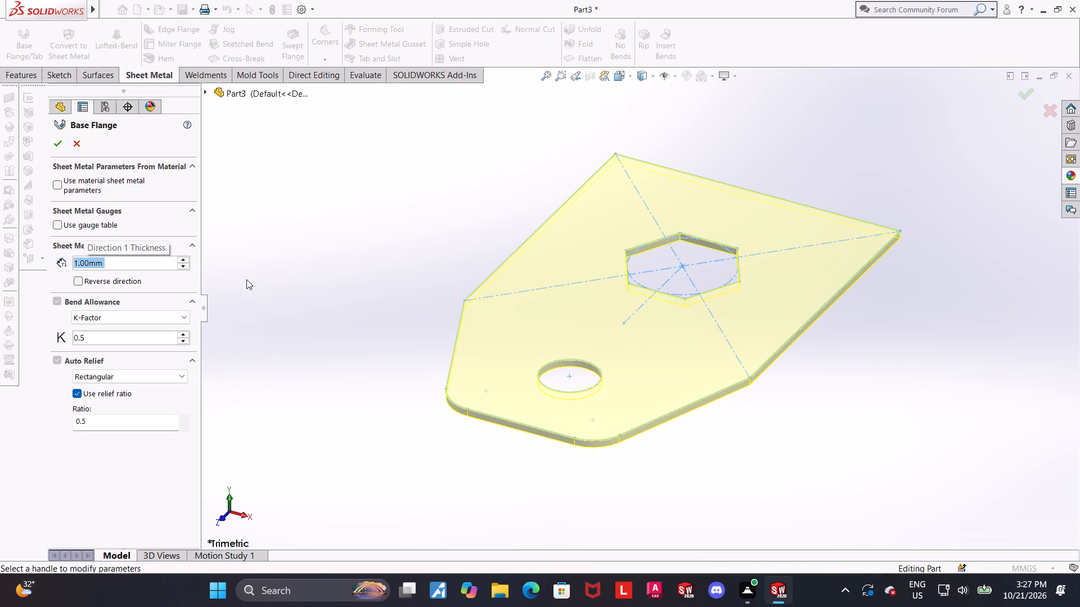
Turn off the relief ratio, set the rectangular auto relief's width and depth to 1 mm, and create the base flange.
click(80, 393)
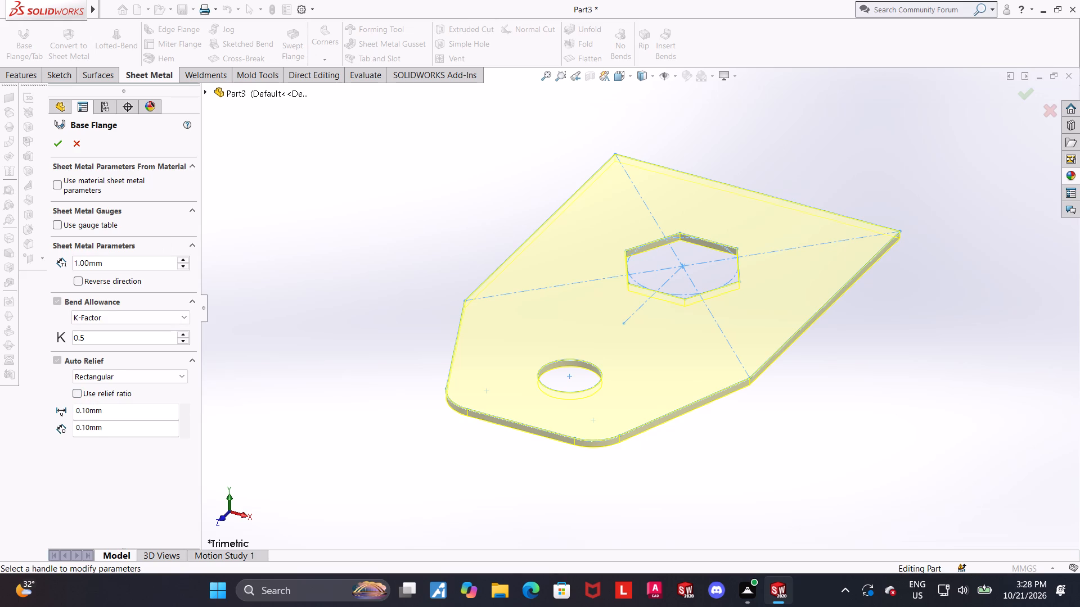
drag(112, 410, 0, 400)
key(1)
key(Return)
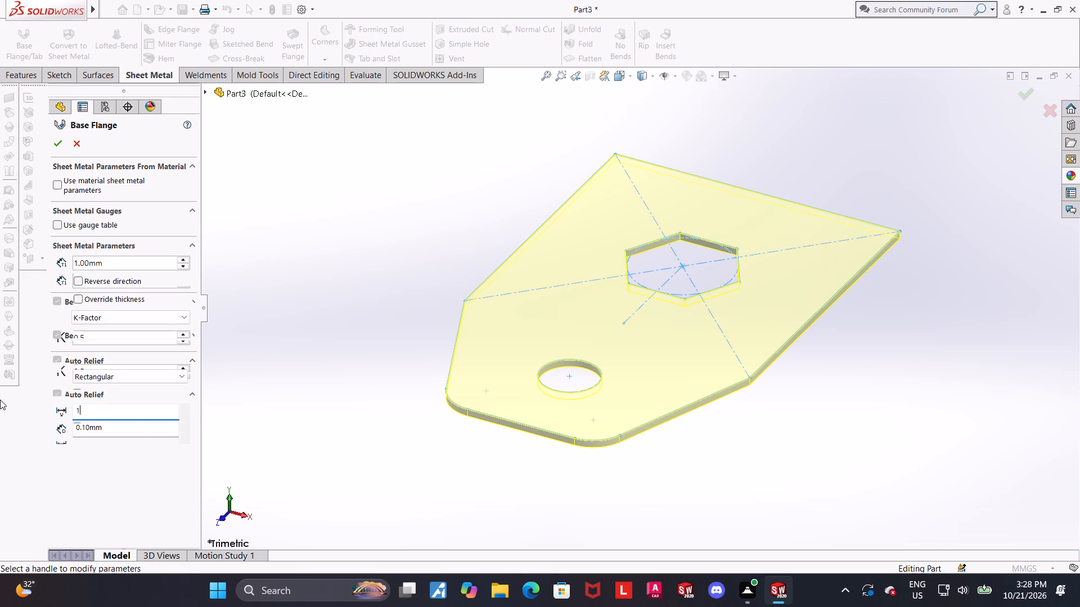
drag(125, 426, 0, 424)
key(1)
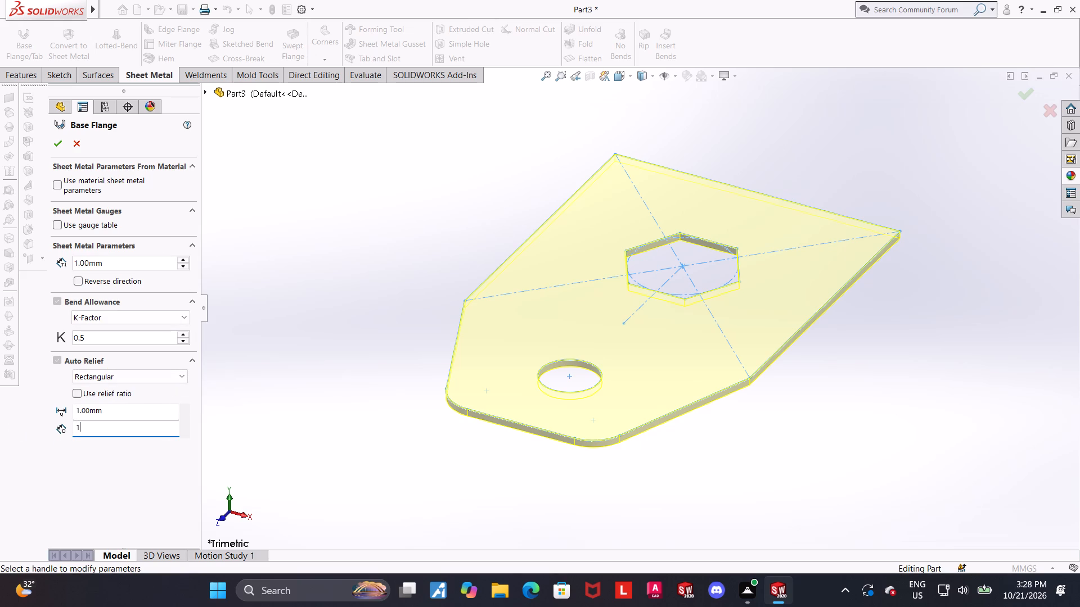
key(Return)
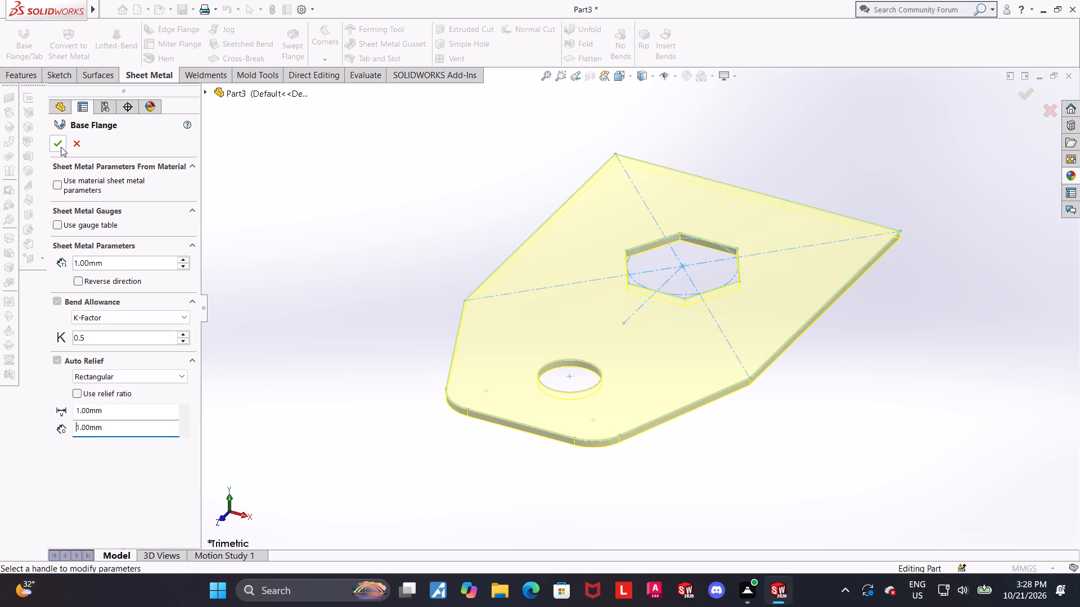
click(61, 145)
click(303, 300)
Start an edge flange along the upper edge of the plate's wide straight end, bending upward at 90° with a 9 mm length.
scroll(903, 334, up, 2)
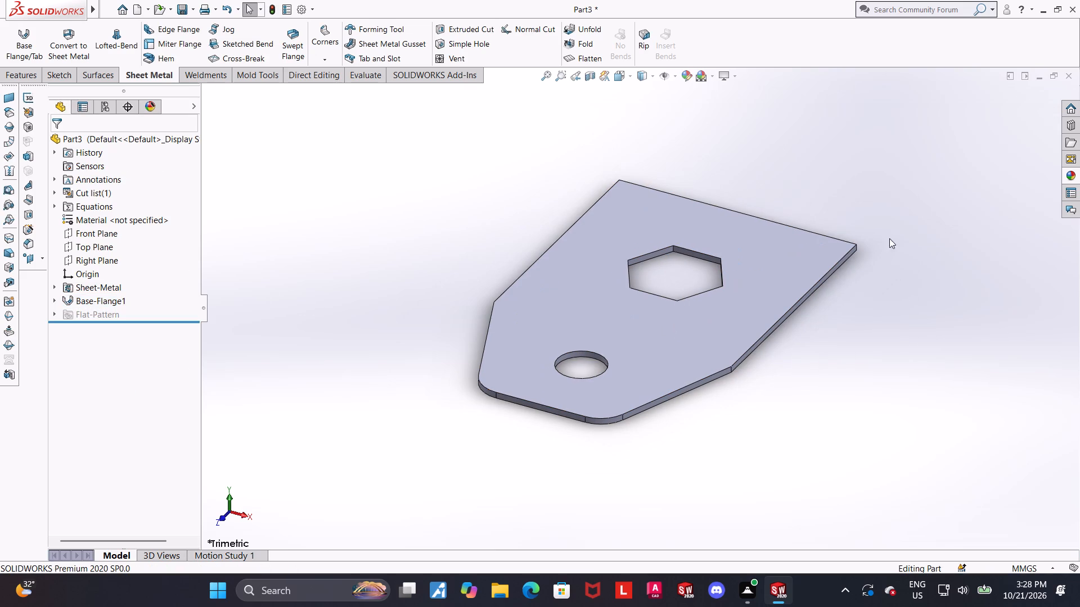
scroll(872, 238, down, 2)
middle_drag(828, 240, 817, 232)
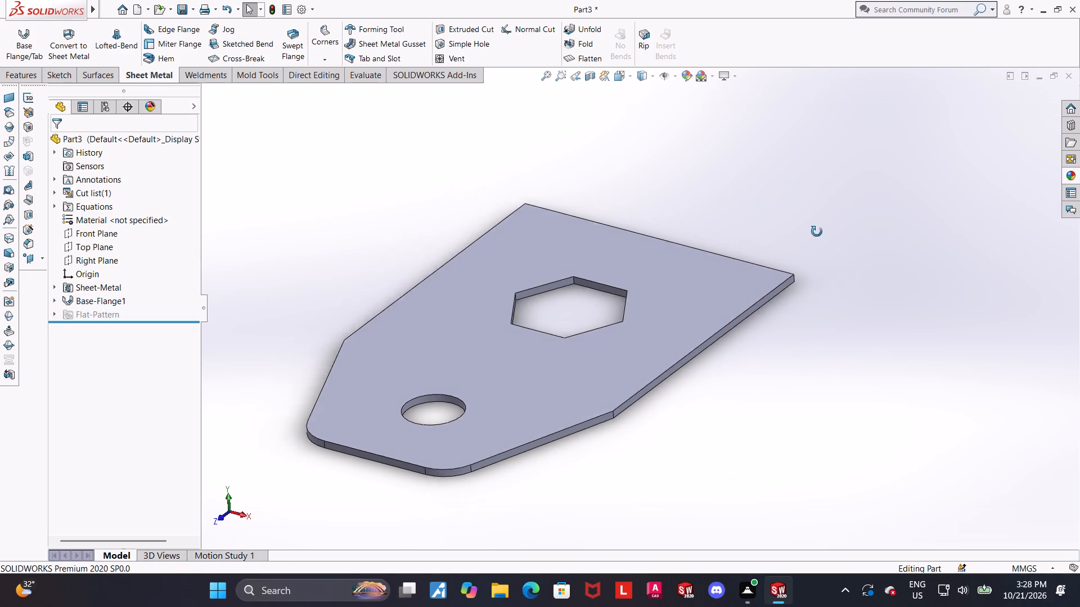
middle_drag(817, 232, 750, 387)
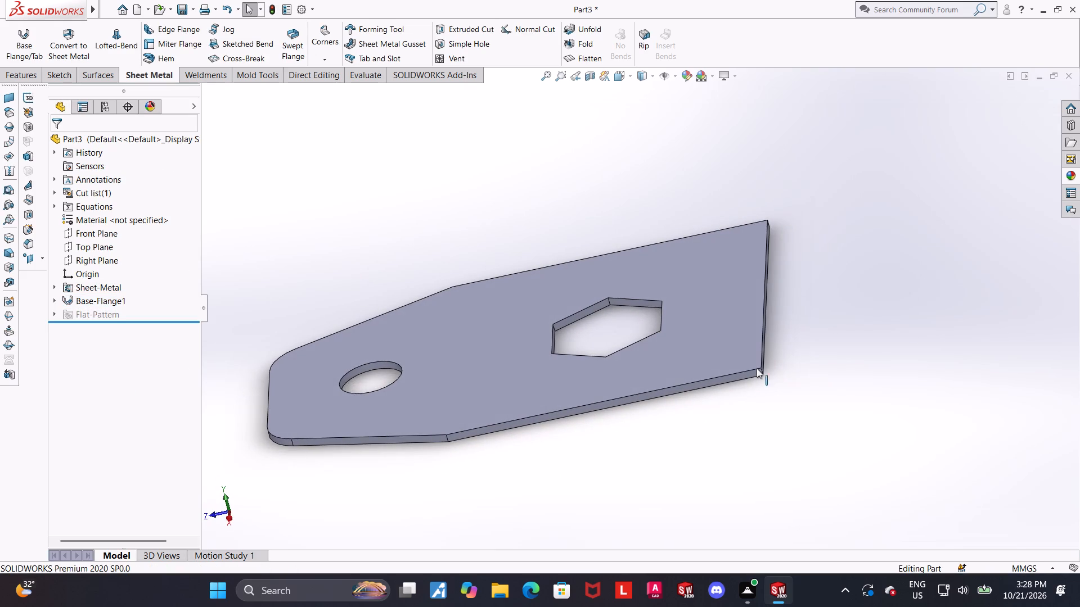
scroll(912, 272, down, 1)
middle_drag(498, 194, 503, 197)
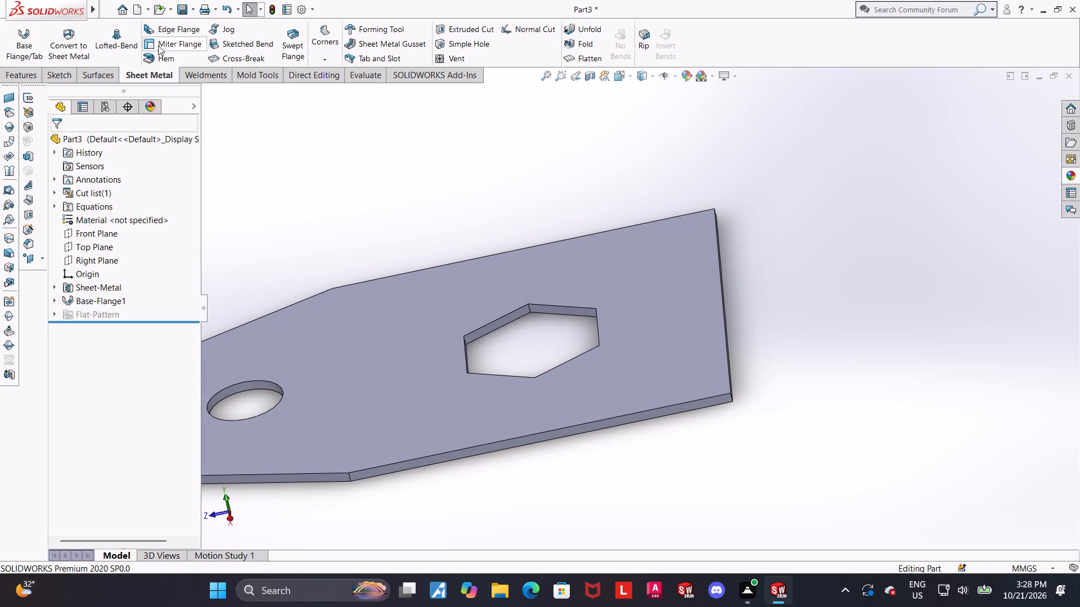
click(187, 25)
click(721, 281)
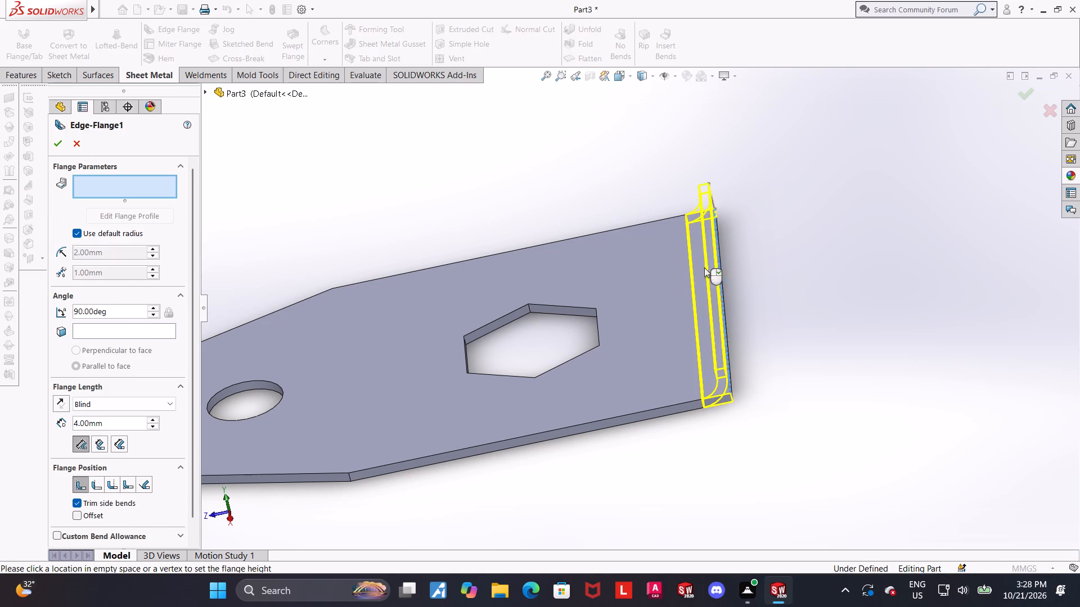
click(682, 228)
middle_drag(728, 240, 744, 196)
scroll(764, 235, down, 2)
middle_drag(744, 238, 670, 237)
click(623, 71)
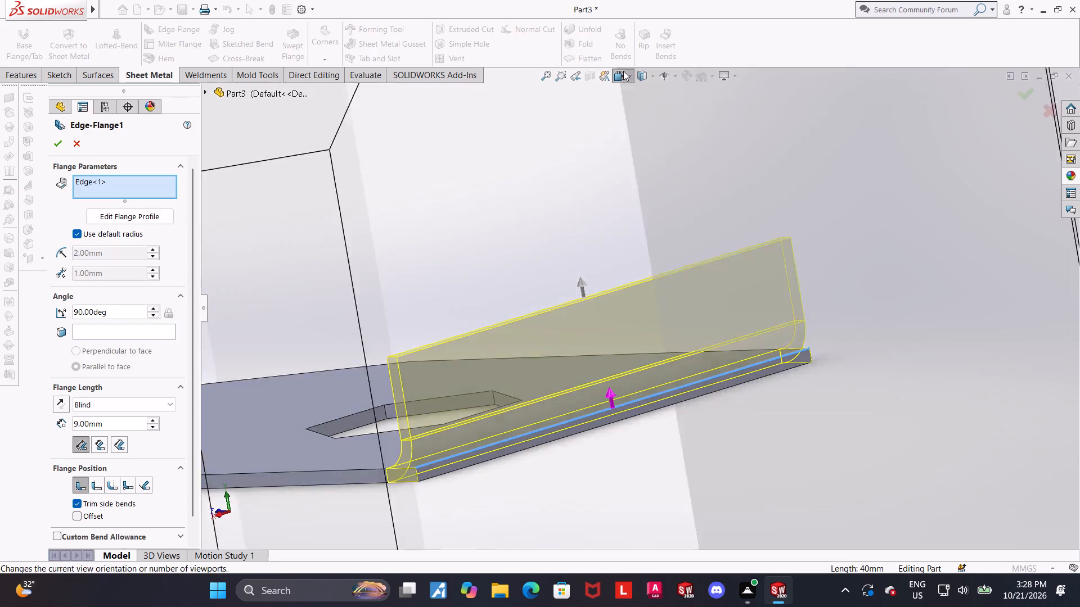
click(595, 350)
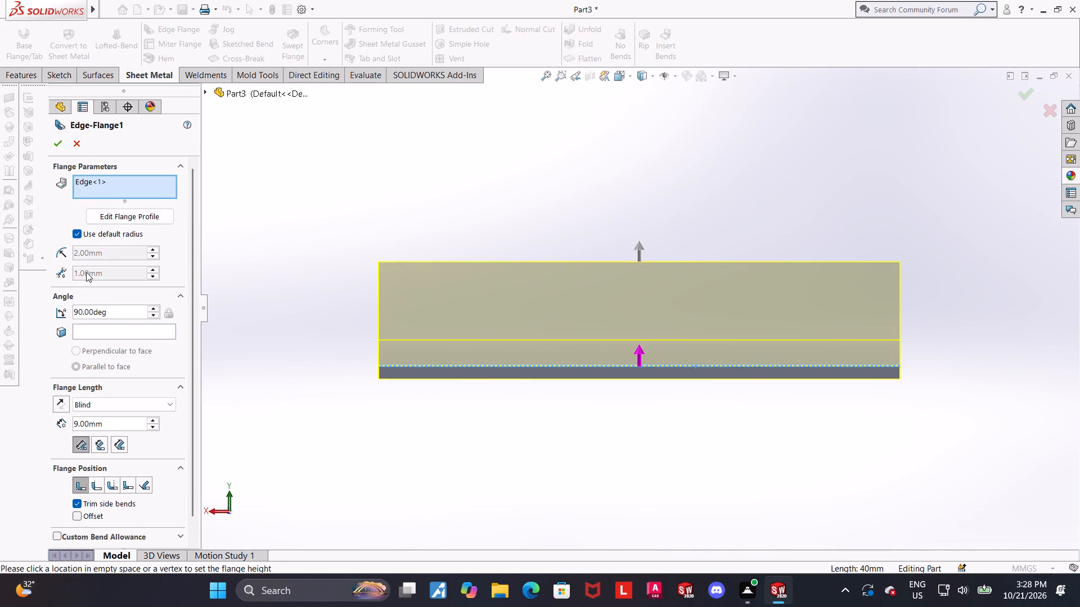
Edit the edge flange profile, pulling both side lines inward so the flange is narrower than the plate's end.
click(114, 209)
drag(380, 306, 523, 309)
drag(902, 302, 764, 302)
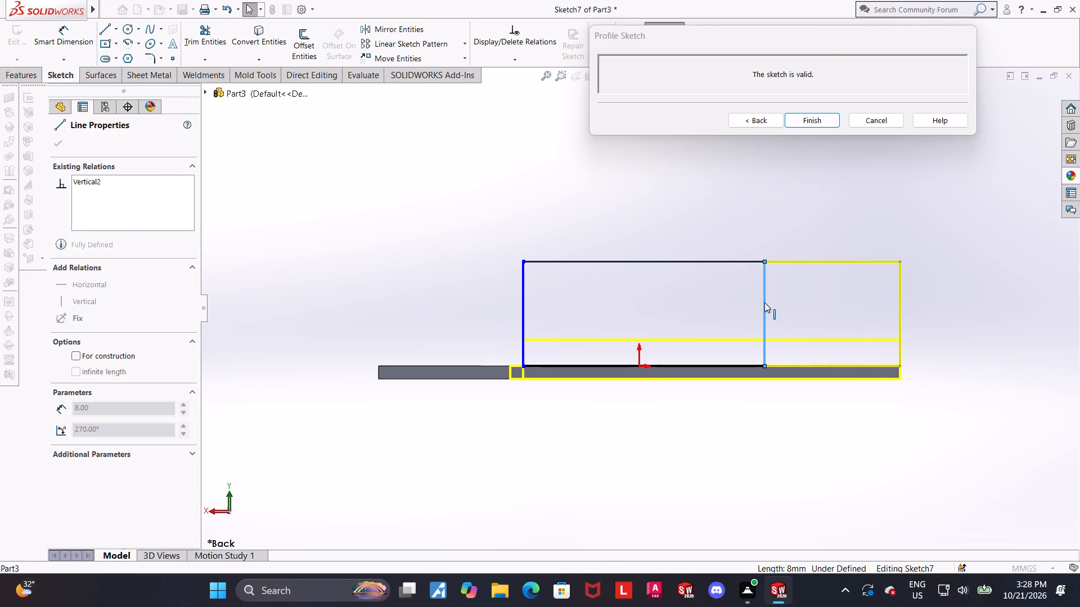
drag(764, 302, 738, 302)
scroll(739, 303, up, 2)
scroll(795, 264, down, 1)
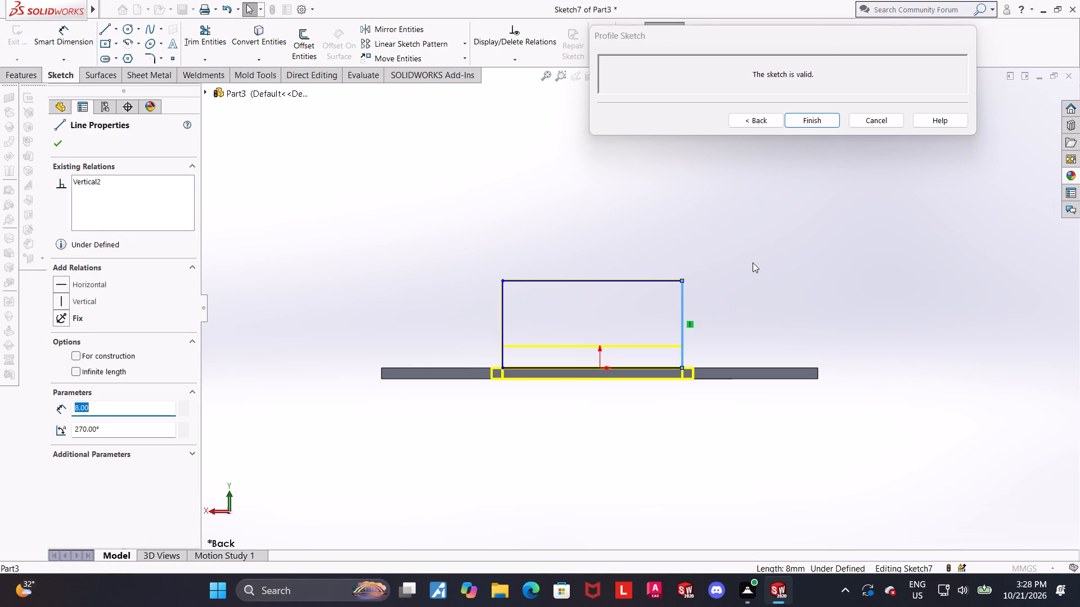
scroll(655, 280, down, 1)
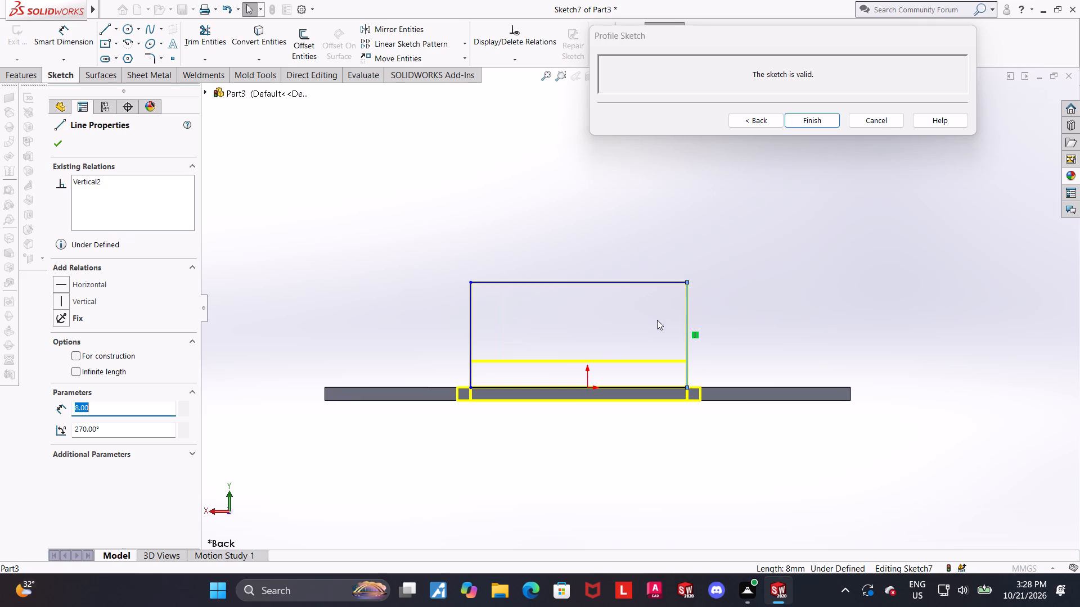
click(527, 225)
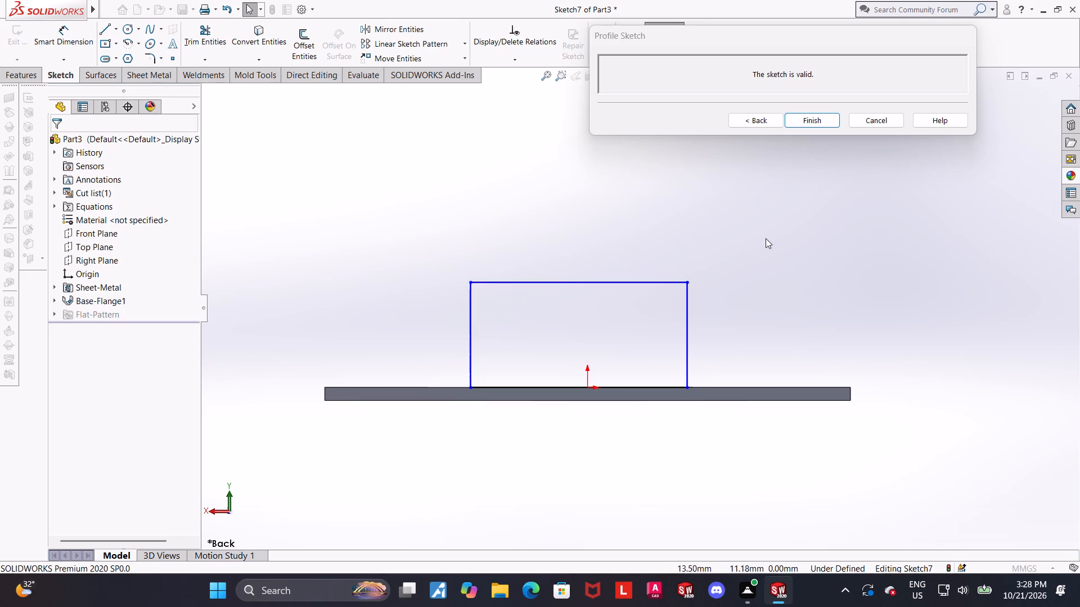
Add a Vertical relation between the midpoint of the flange profile's top line and the origin.
click(578, 282)
ctrl+click(586, 389)
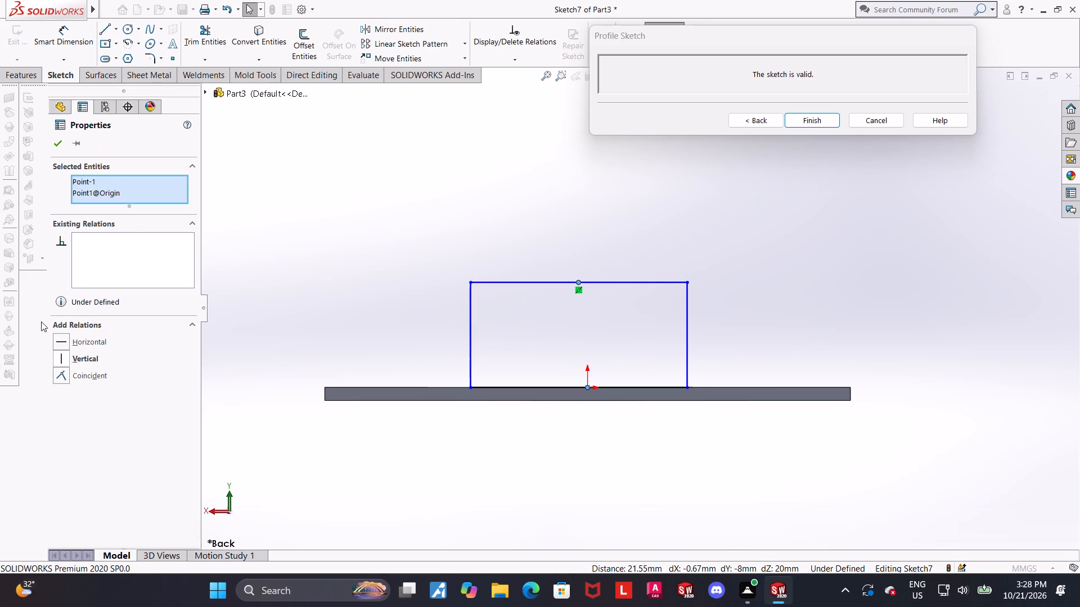
click(60, 360)
click(422, 311)
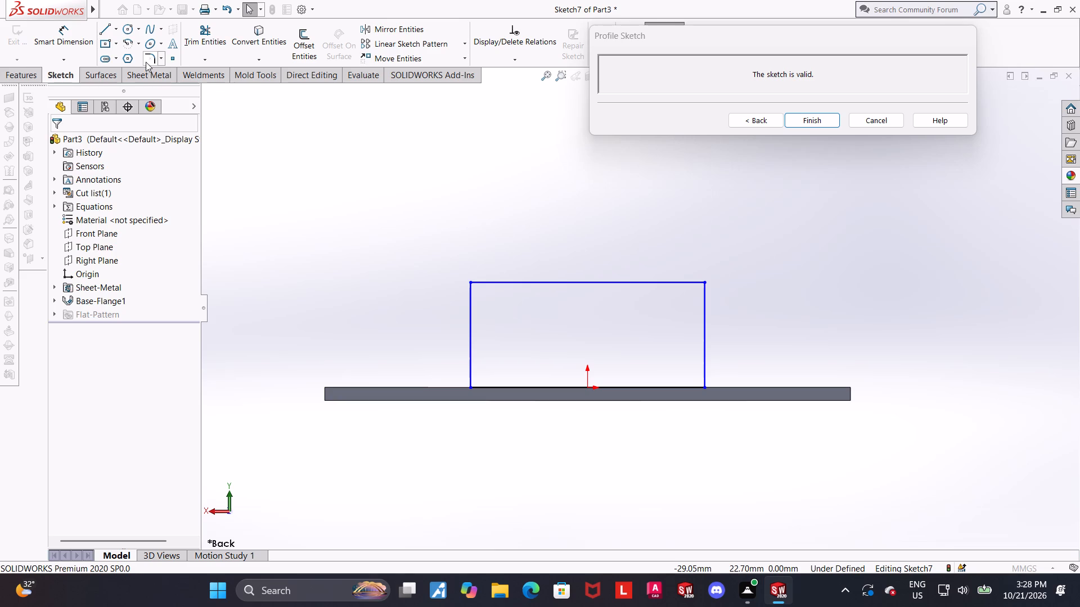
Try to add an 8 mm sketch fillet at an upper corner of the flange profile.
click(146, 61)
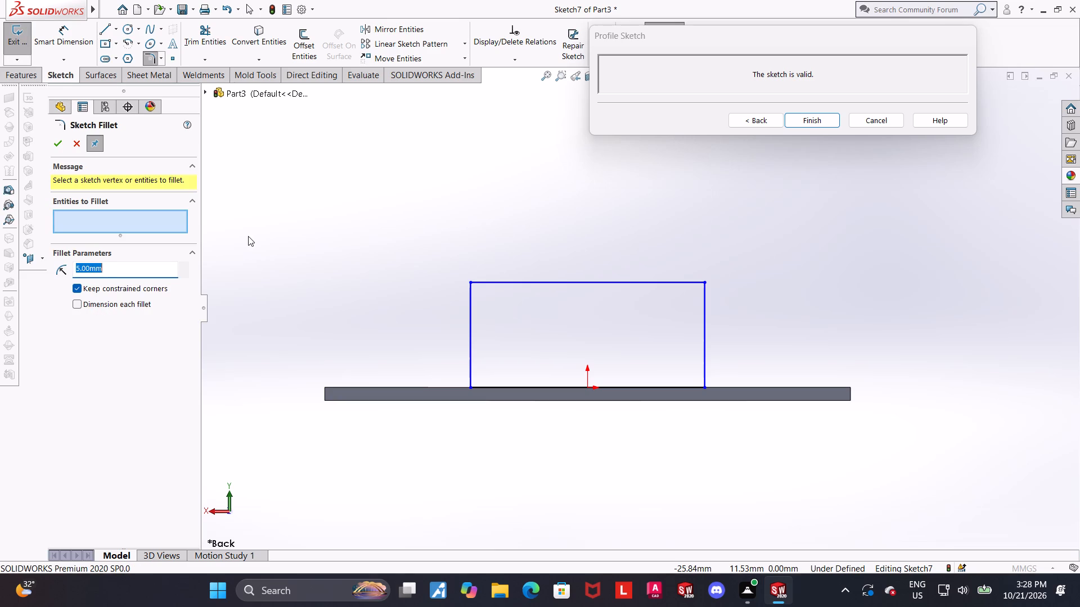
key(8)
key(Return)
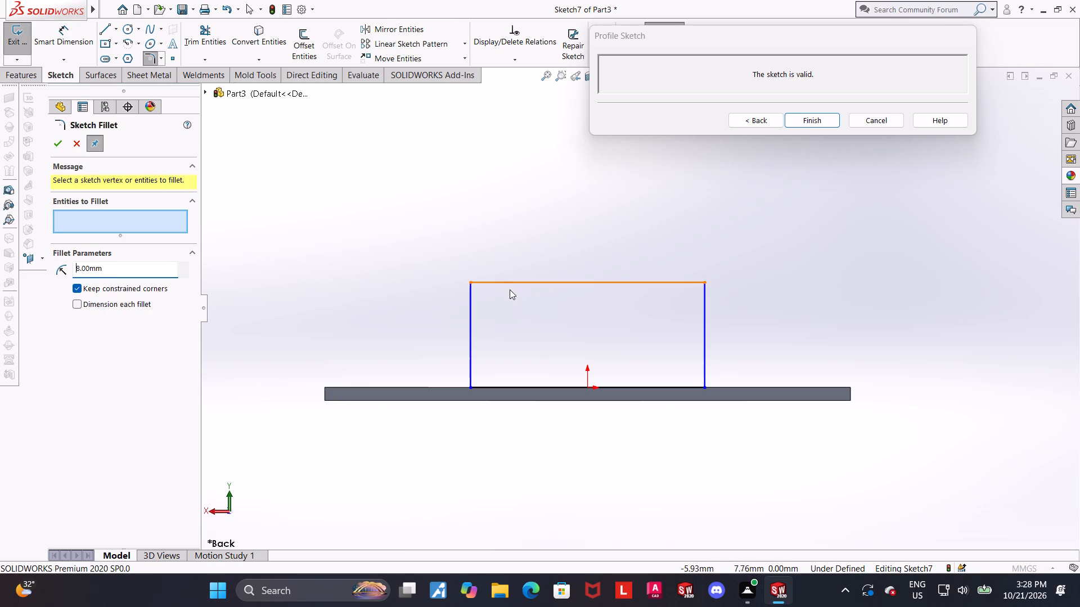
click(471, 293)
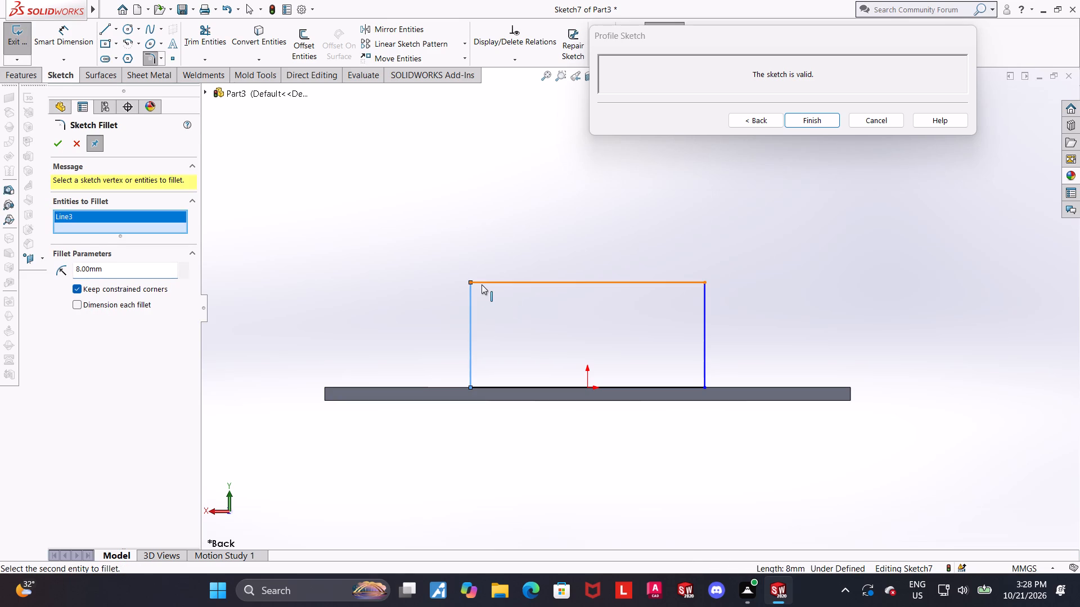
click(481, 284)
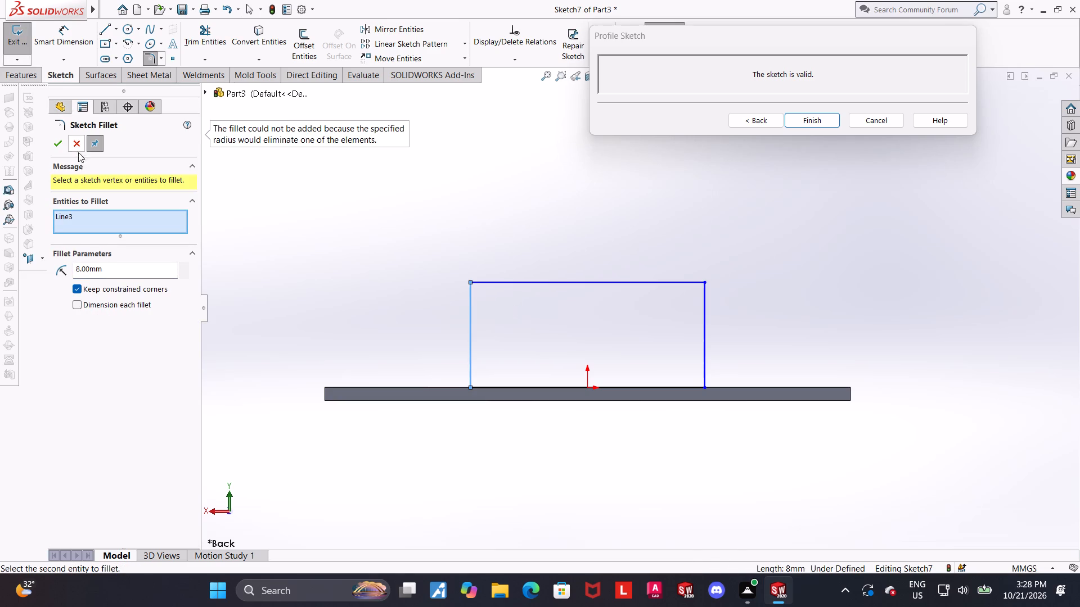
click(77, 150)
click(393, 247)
Dimension the width between the flange profile's two side lines as 24 mm.
scroll(455, 280, up, 1)
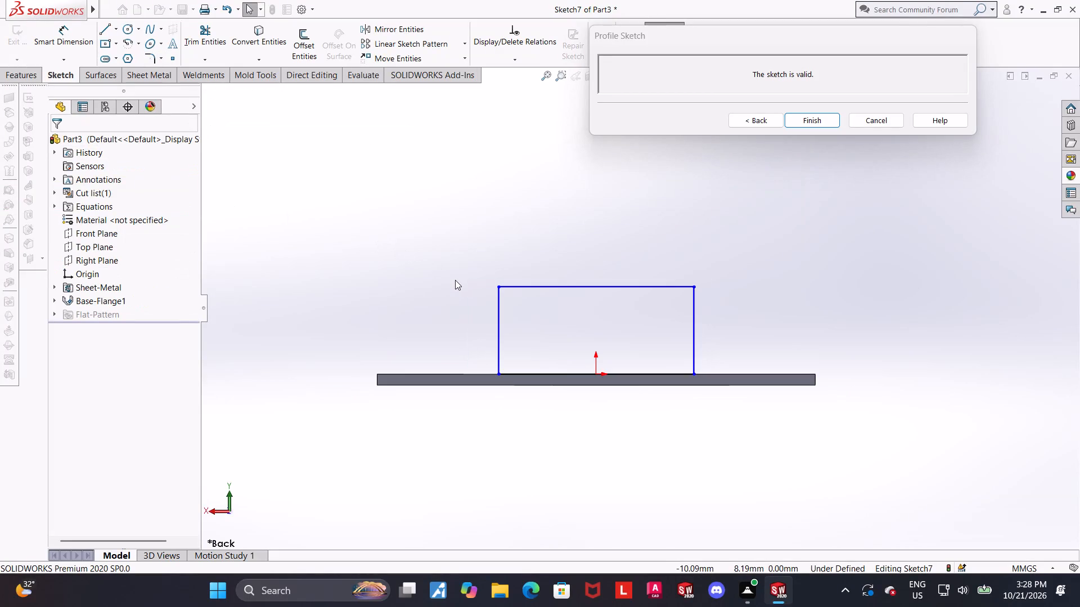
scroll(455, 280, down, 1)
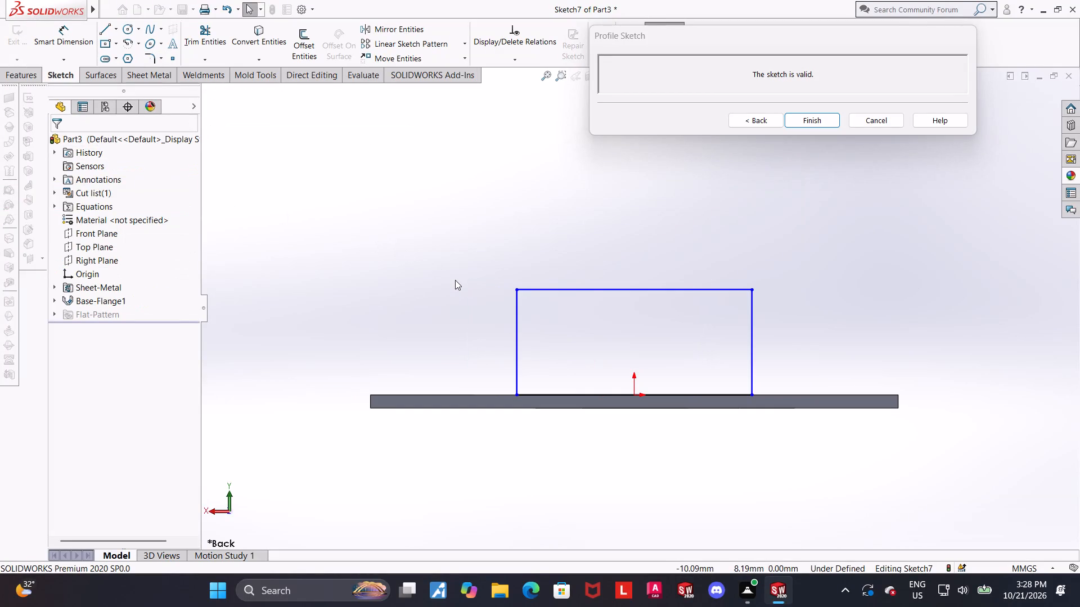
click(67, 42)
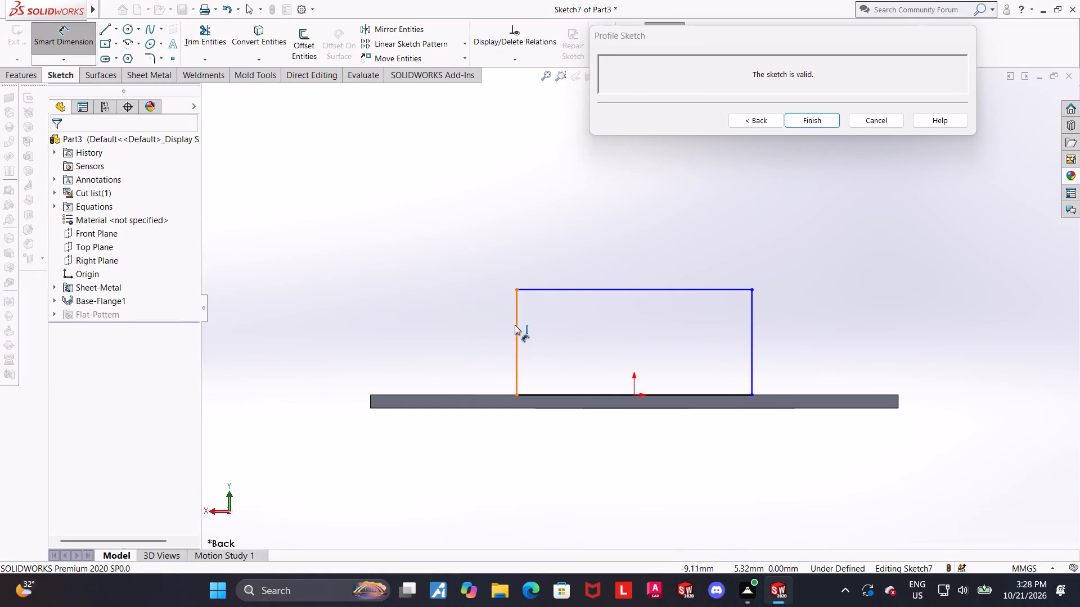
click(515, 325)
click(754, 347)
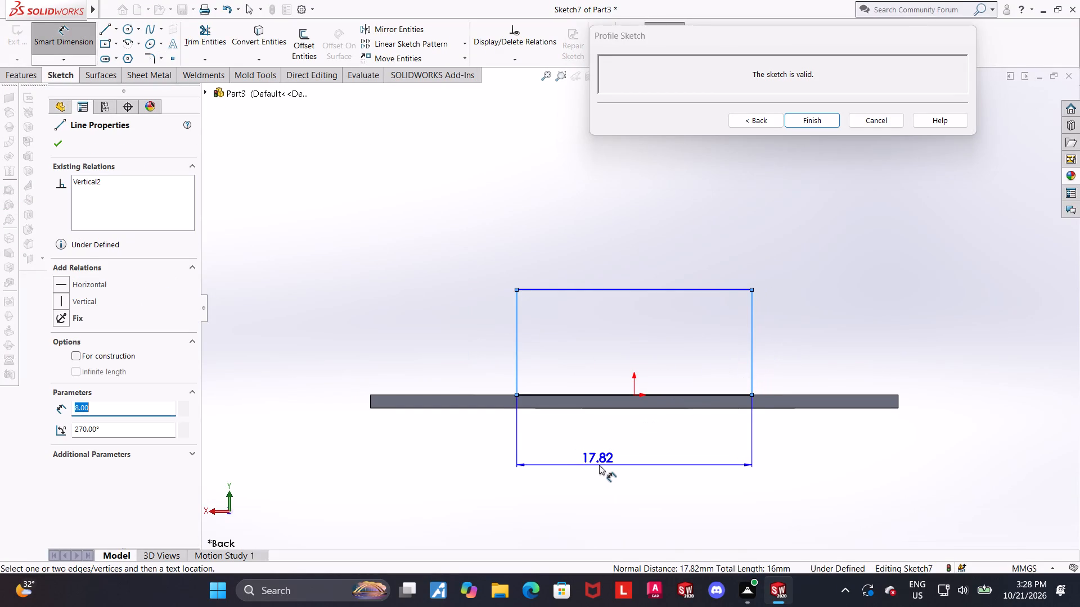
click(599, 465)
text(24)
key(Return)
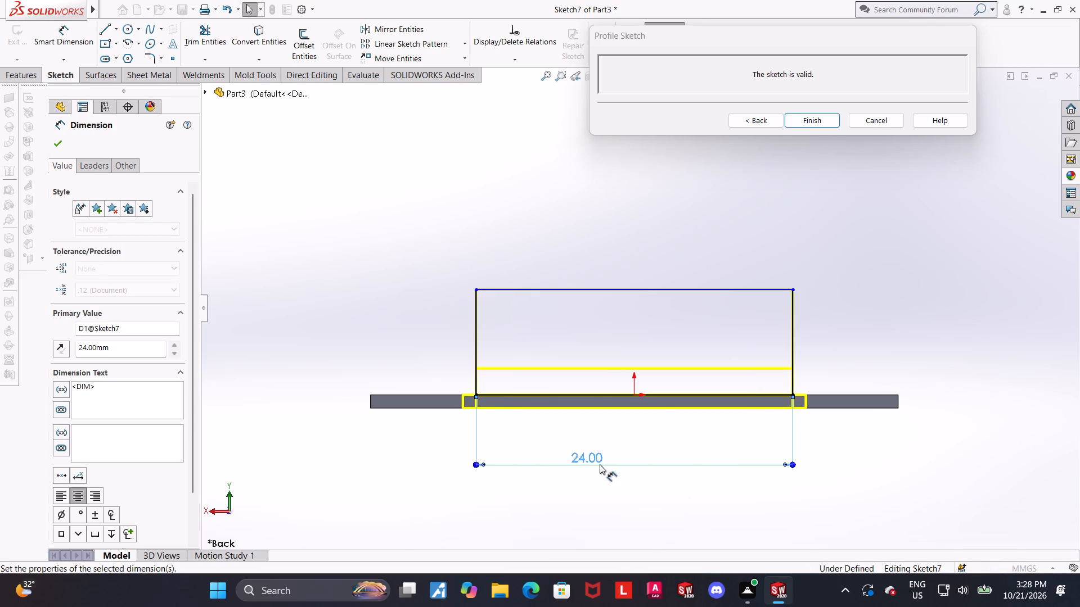
click(972, 441)
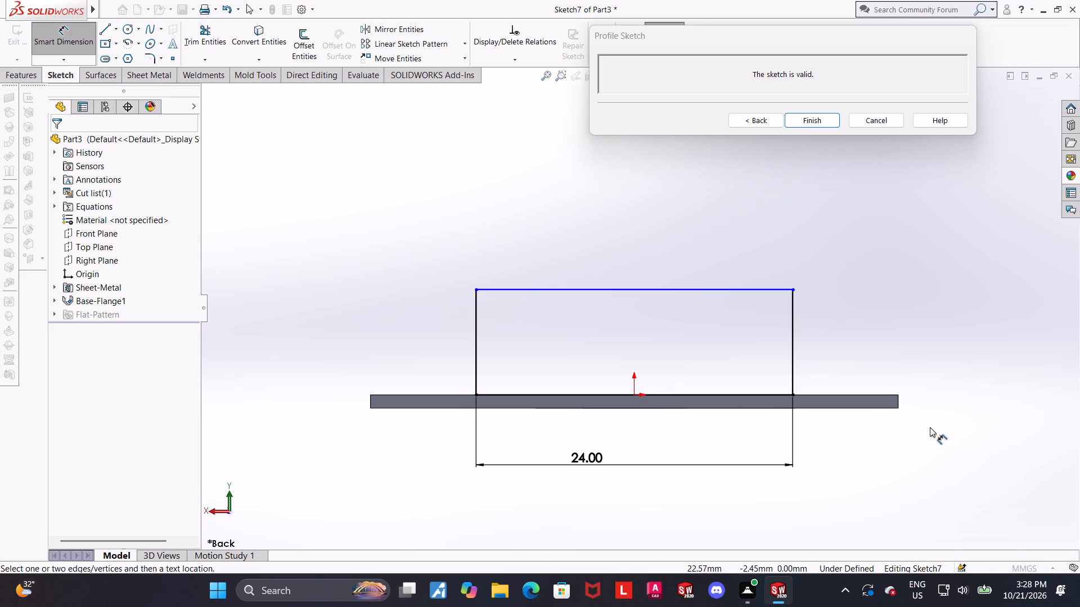
Dimension the edge flange profile's height from the plate's bottom edge to the profile's top line as 20 mm.
scroll(920, 426, down, 1)
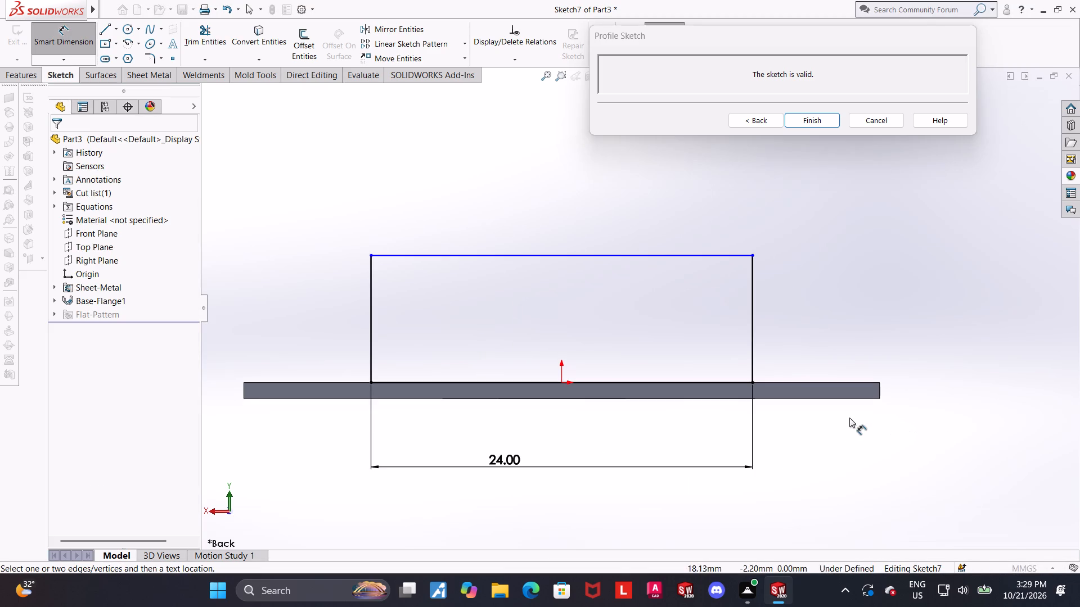
scroll(661, 420, up, 1)
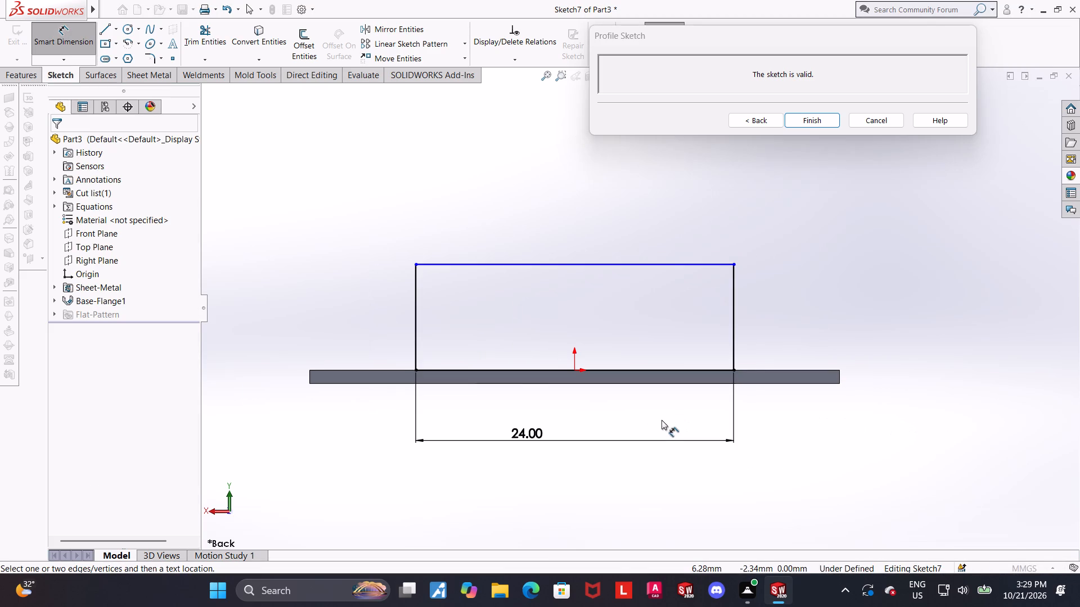
scroll(661, 420, down, 1)
scroll(661, 420, up, 1)
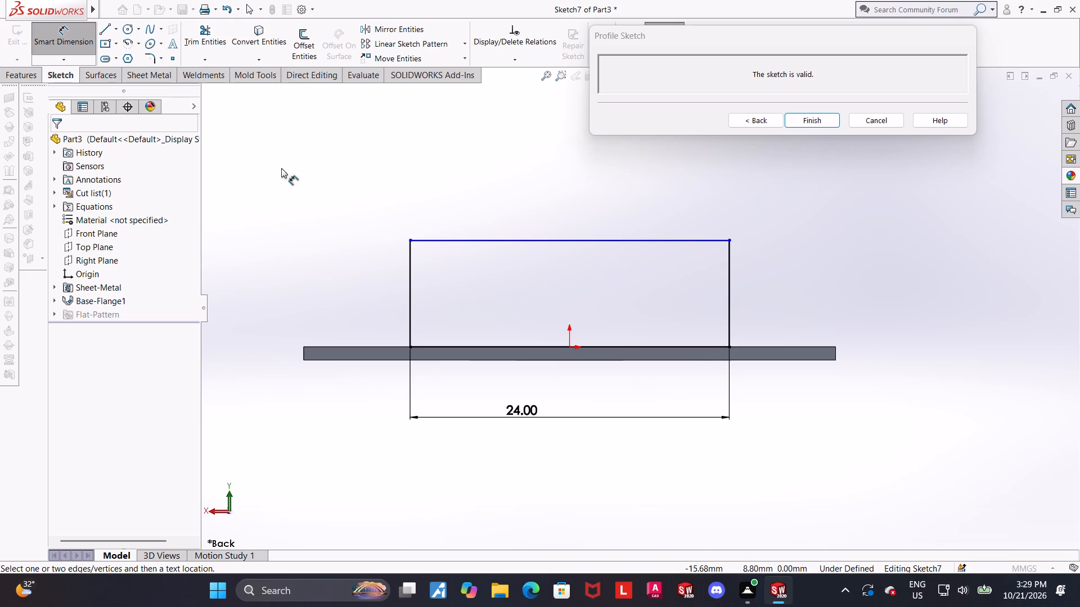
click(75, 35)
click(61, 25)
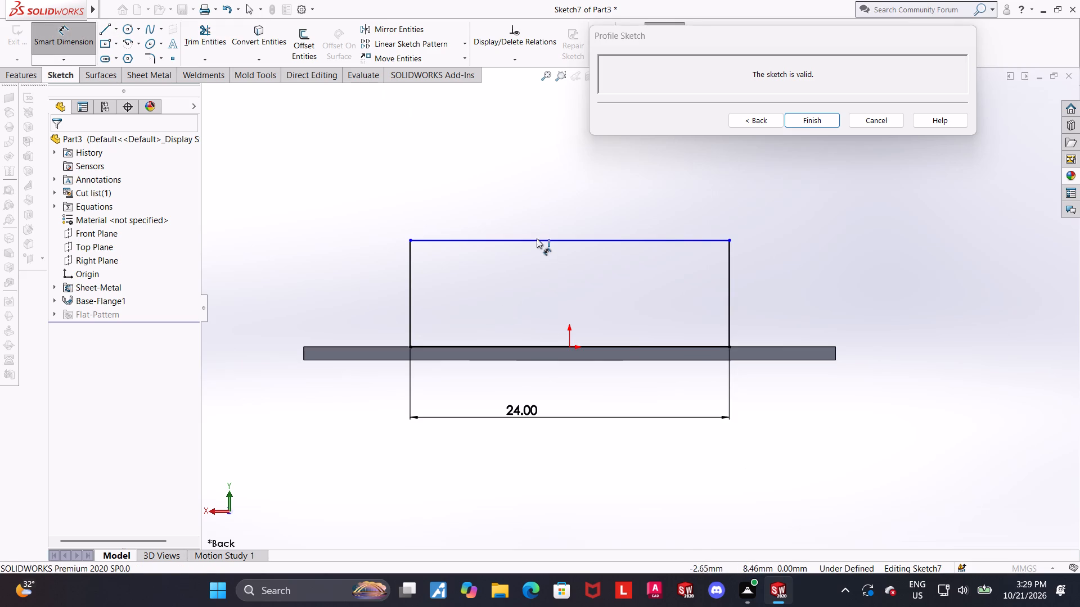
click(538, 240)
click(586, 360)
click(915, 321)
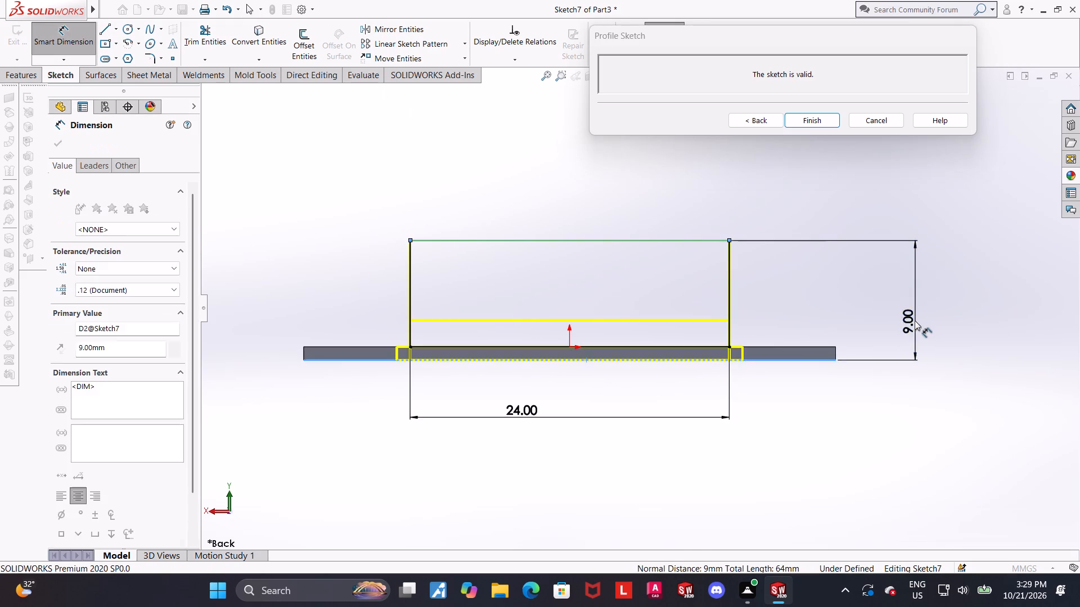
text(20)
key(Return)
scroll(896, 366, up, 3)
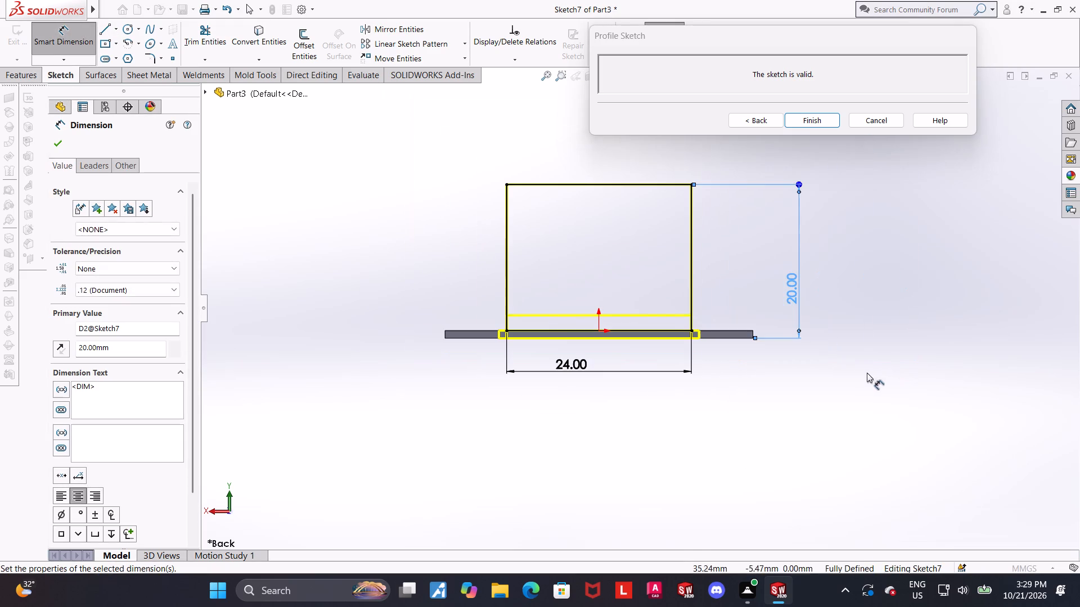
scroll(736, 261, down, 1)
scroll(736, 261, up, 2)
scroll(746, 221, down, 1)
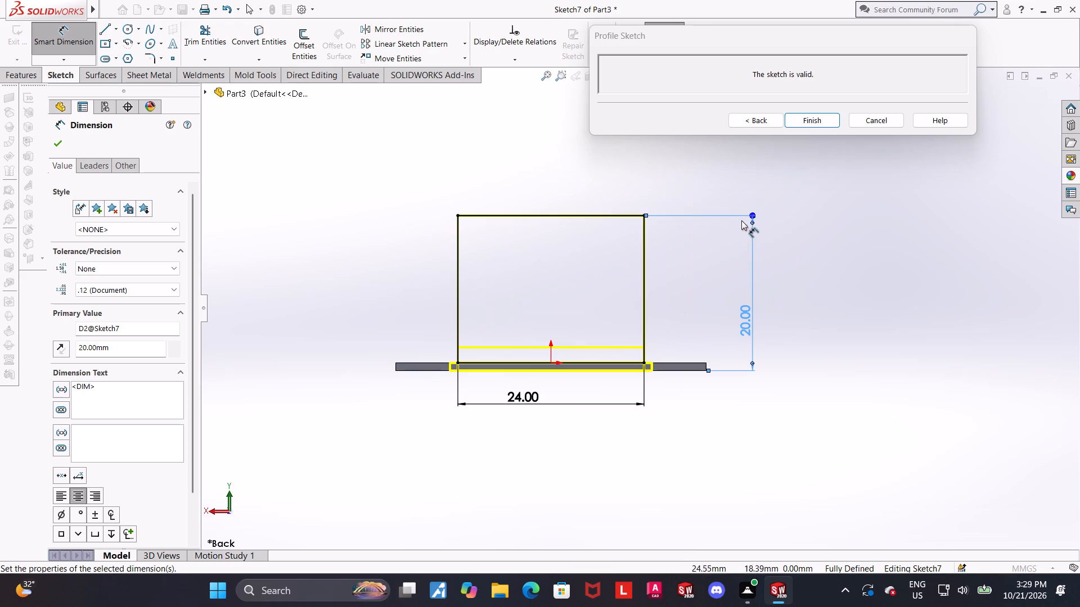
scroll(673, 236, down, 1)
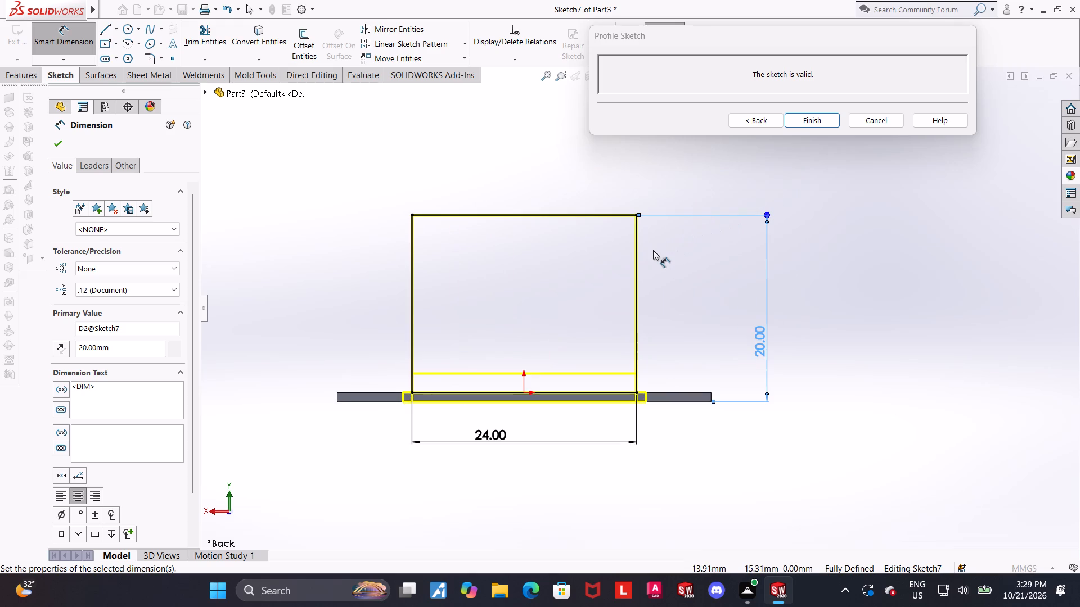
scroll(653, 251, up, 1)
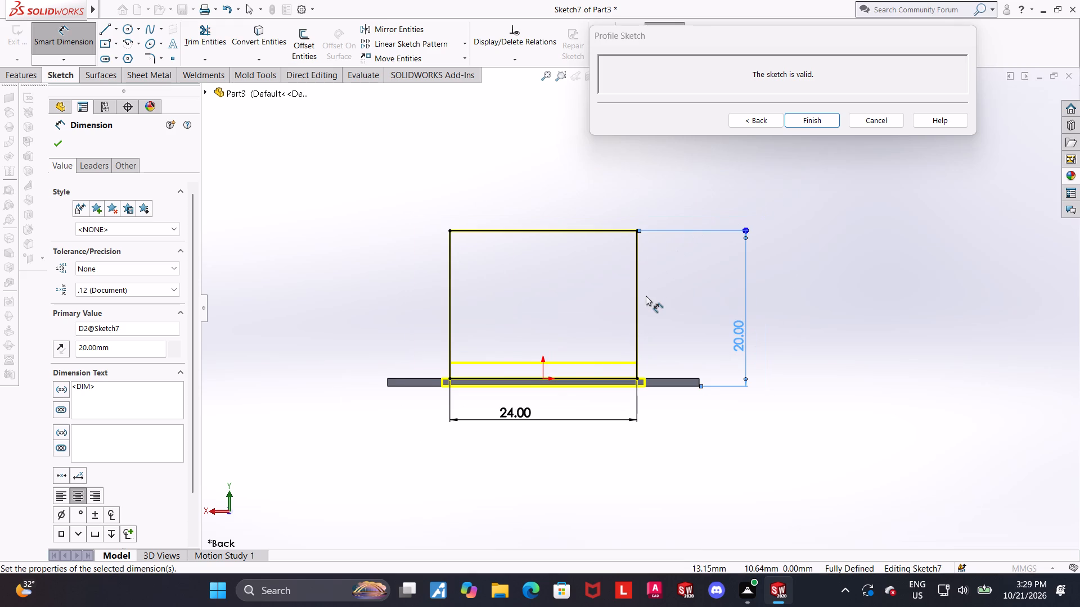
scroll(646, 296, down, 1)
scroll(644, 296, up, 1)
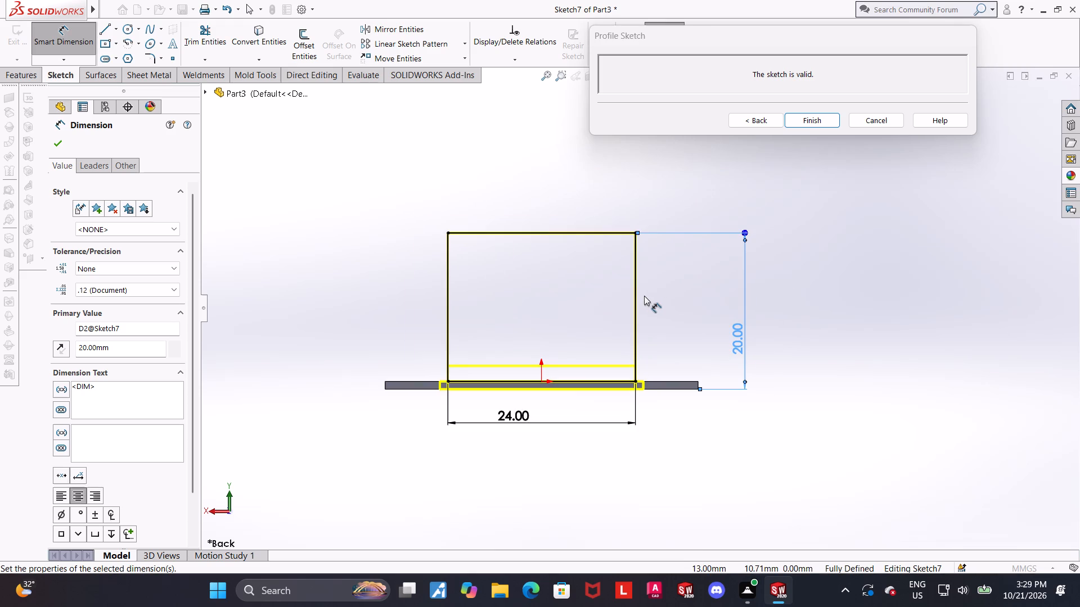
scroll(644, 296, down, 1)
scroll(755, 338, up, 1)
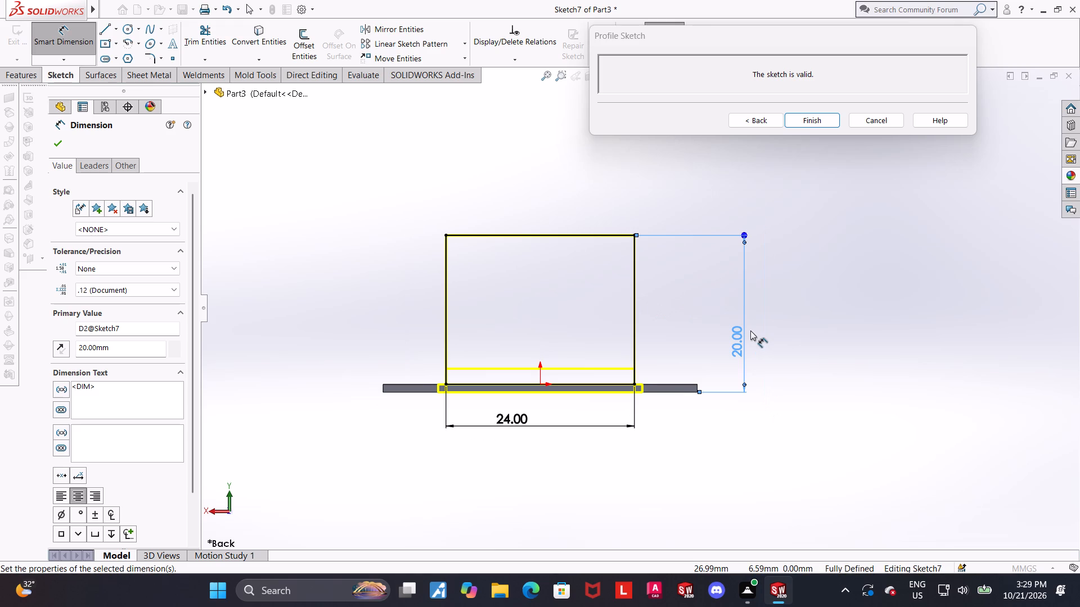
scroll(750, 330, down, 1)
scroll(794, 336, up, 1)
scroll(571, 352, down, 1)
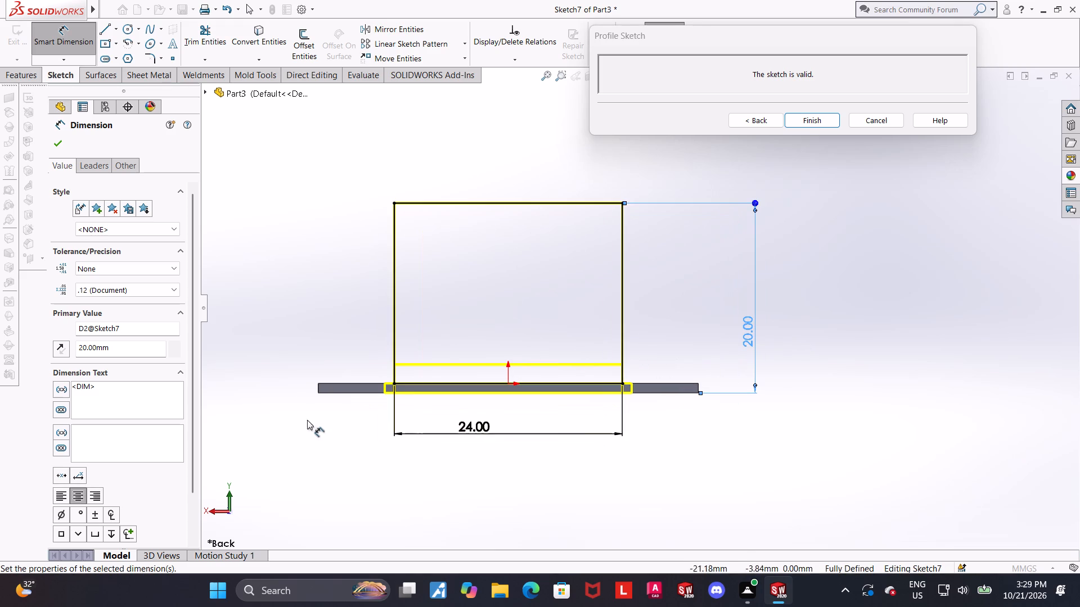
Return from the profile sketch to the edge flange settings, review the custom relief options, and create the 90° flange.
middle_drag(786, 306, 750, 369)
scroll(750, 369, up, 2)
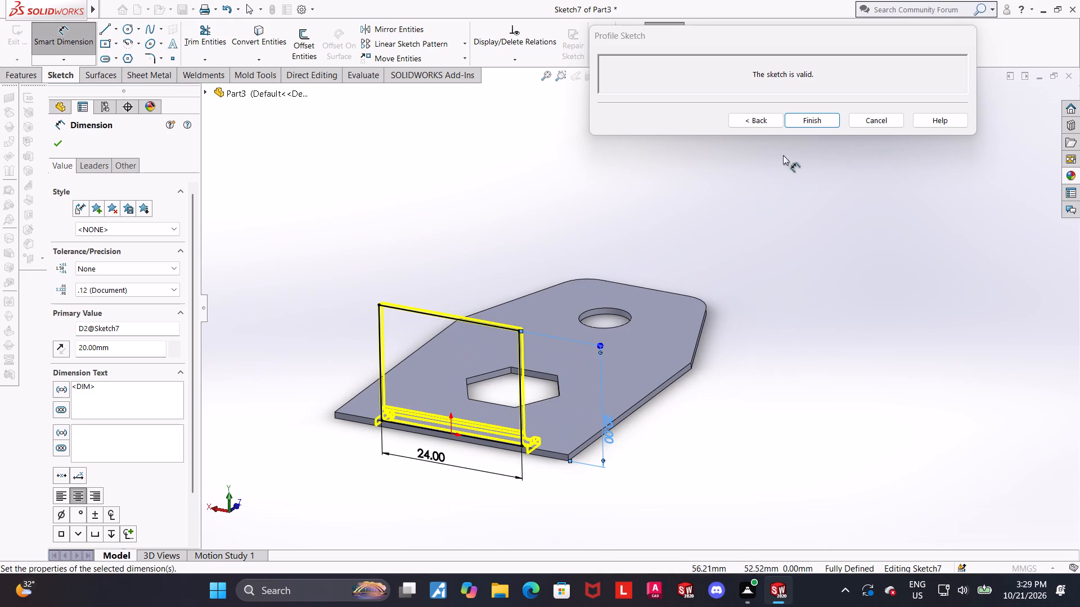
click(766, 122)
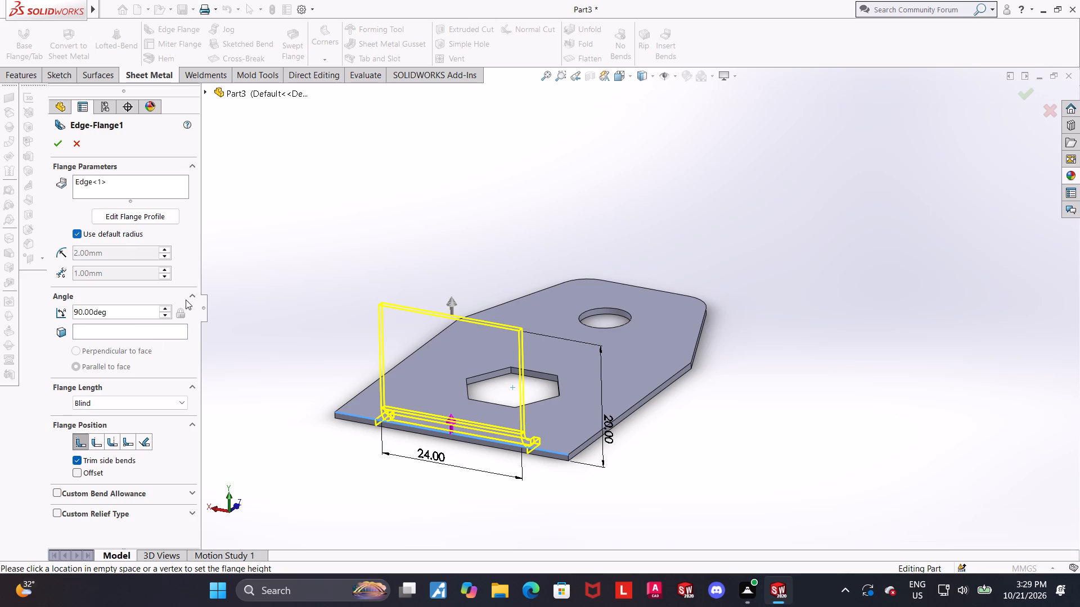
scroll(474, 352, up, 1)
scroll(474, 352, down, 1)
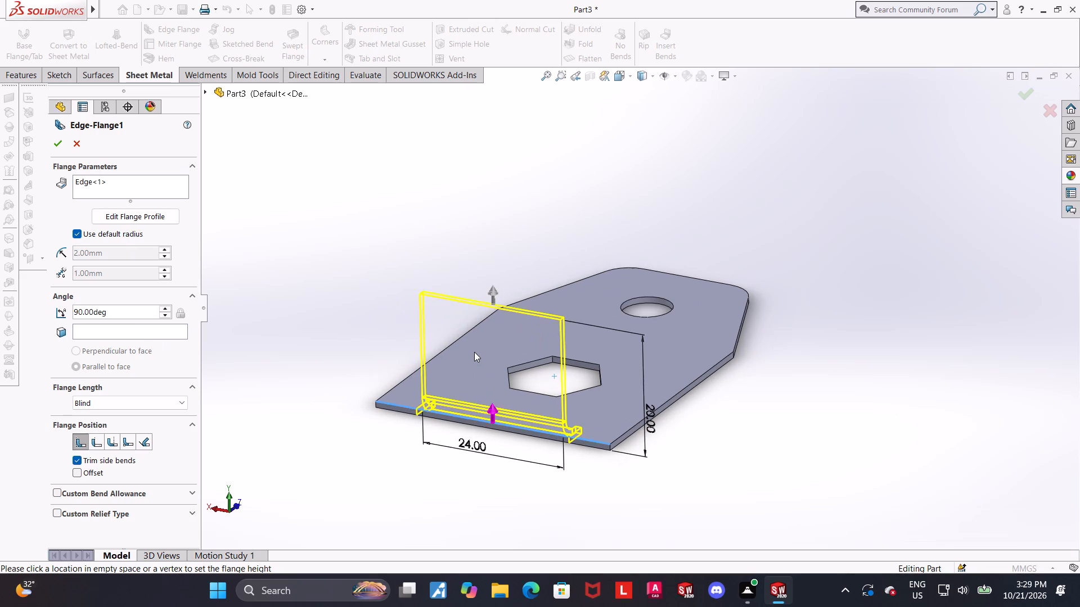
click(173, 517)
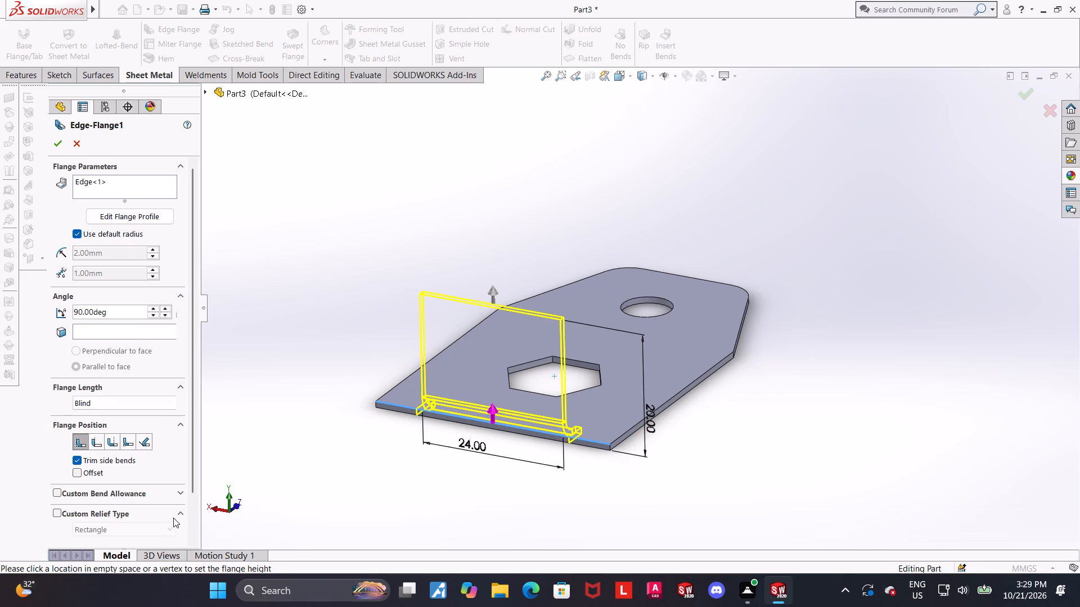
drag(192, 480, 189, 553)
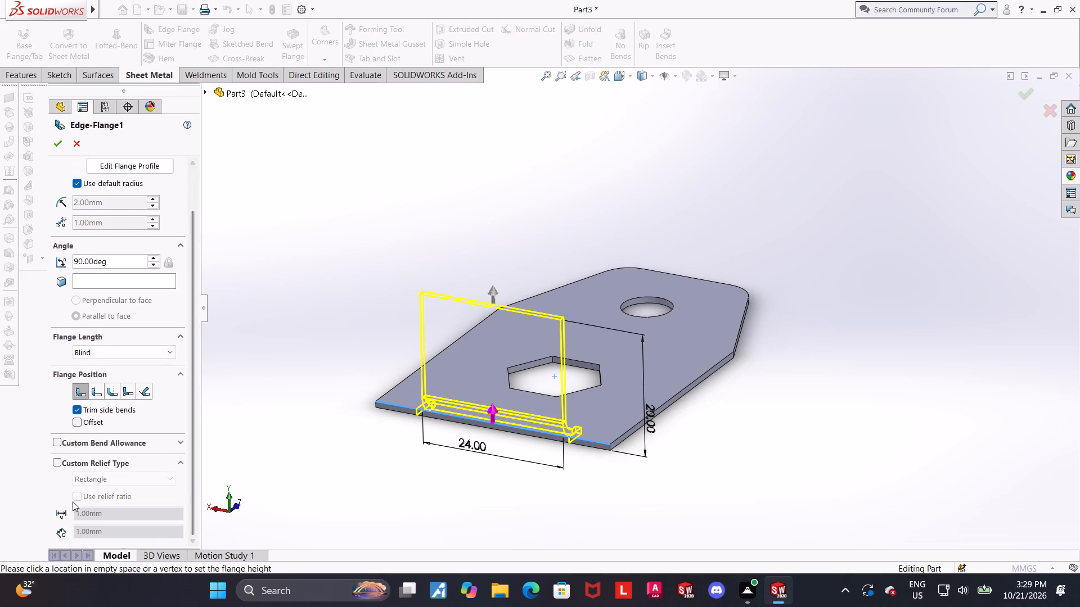
scroll(339, 496, up, 1)
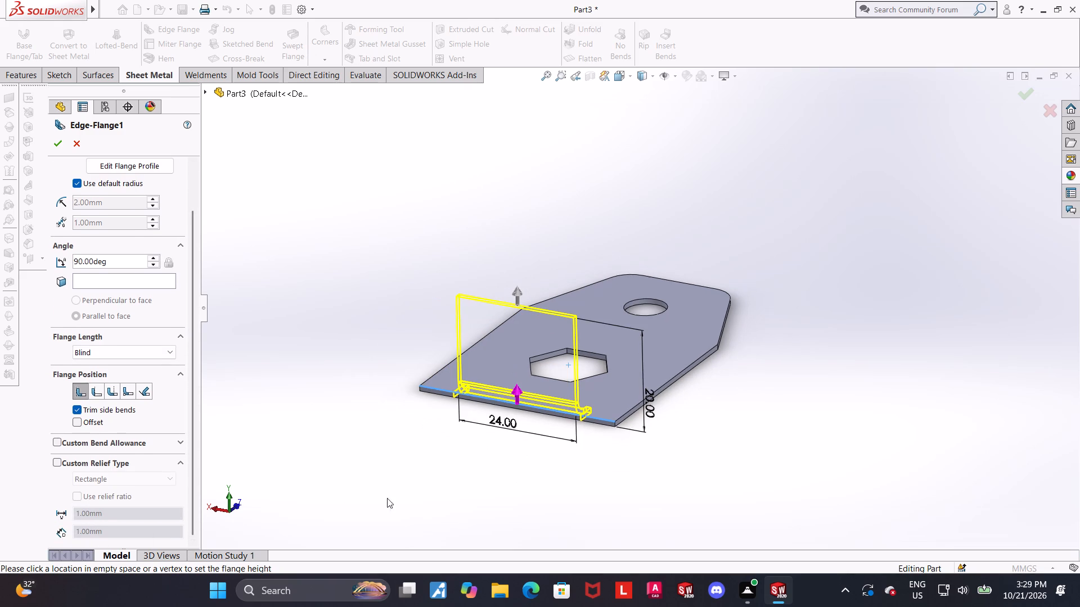
scroll(622, 455, down, 1)
scroll(665, 429, up, 1)
scroll(674, 414, down, 1)
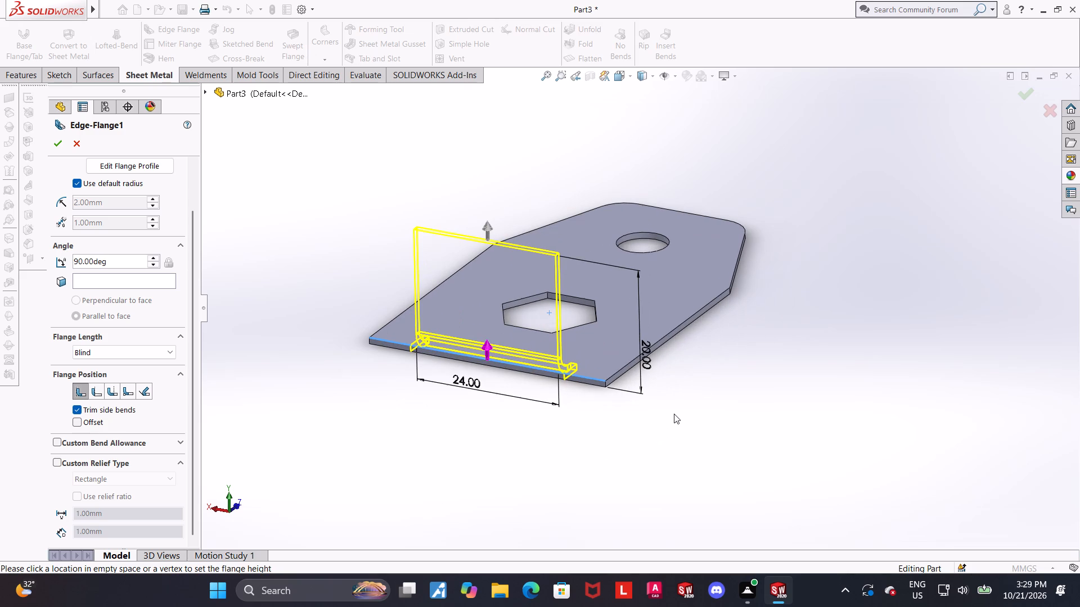
click(53, 148)
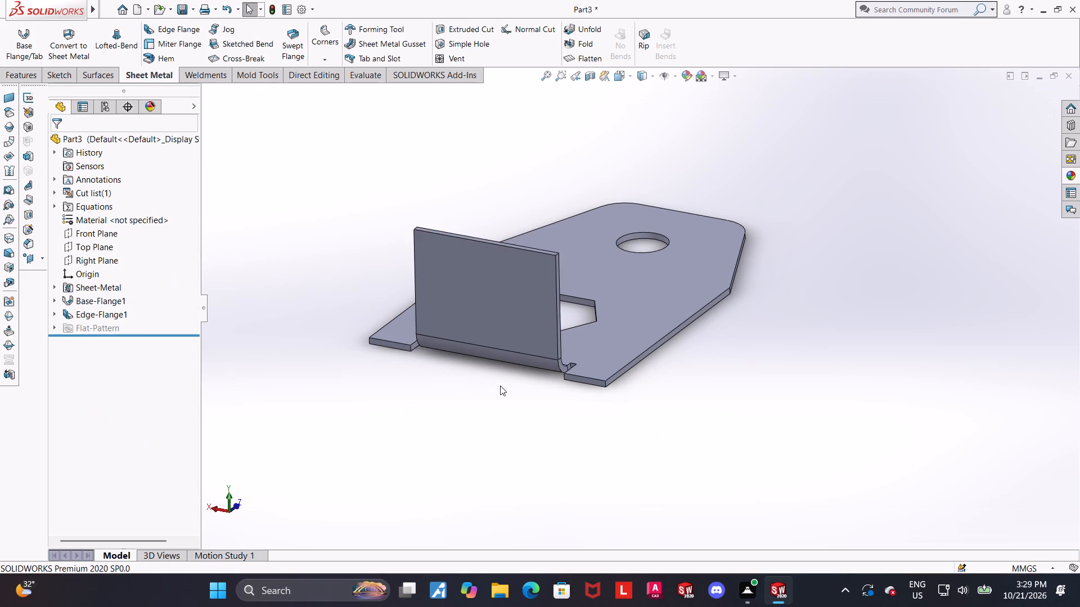
Round the two upper corners of the edge flange with a Break Corner fillet of 8 mm radius.
middle_drag(500, 412, 657, 402)
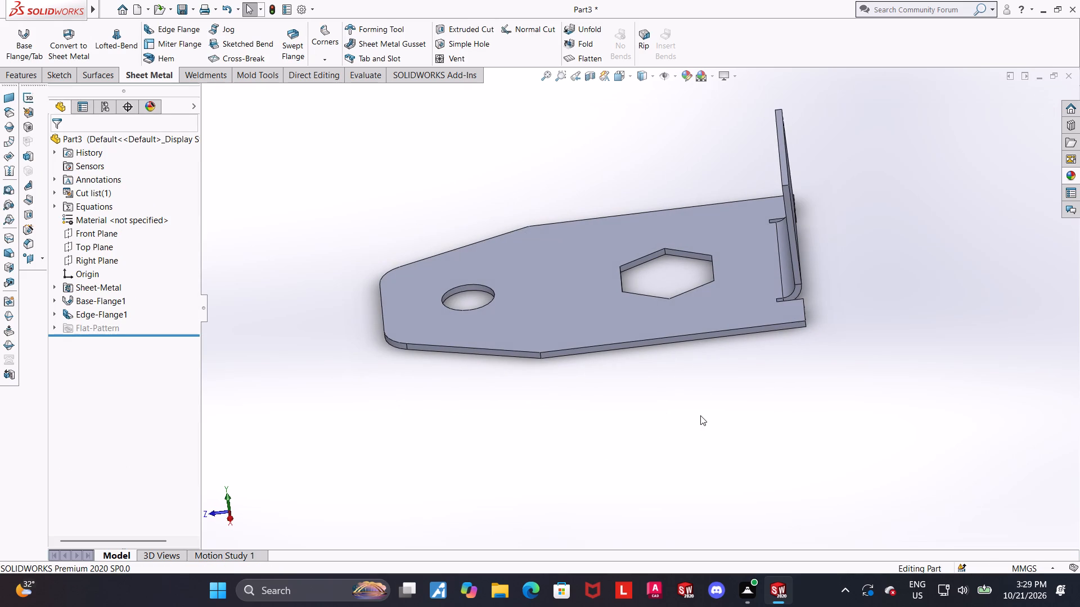
key(ctrl+7)
scroll(825, 431, up, 1)
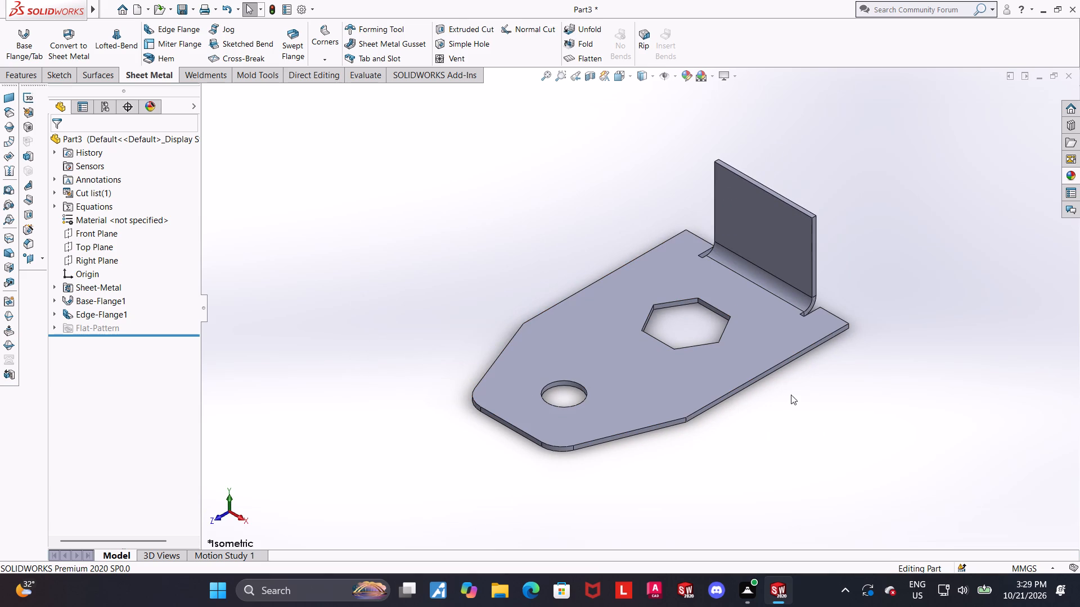
scroll(771, 376, up, 1)
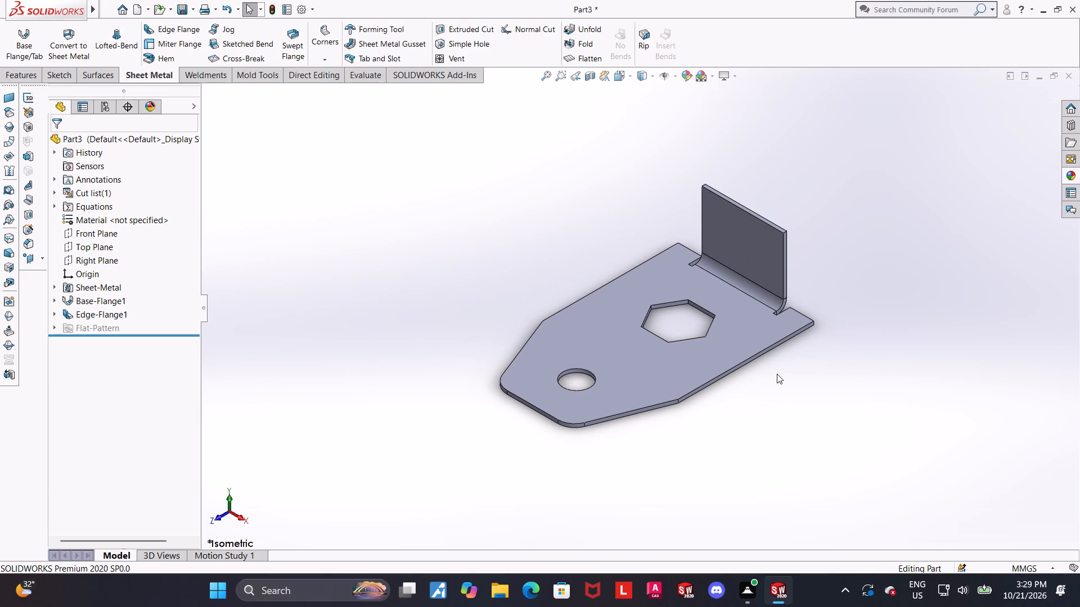
scroll(777, 374, down, 1)
scroll(781, 378, up, 1)
scroll(777, 219, down, 2)
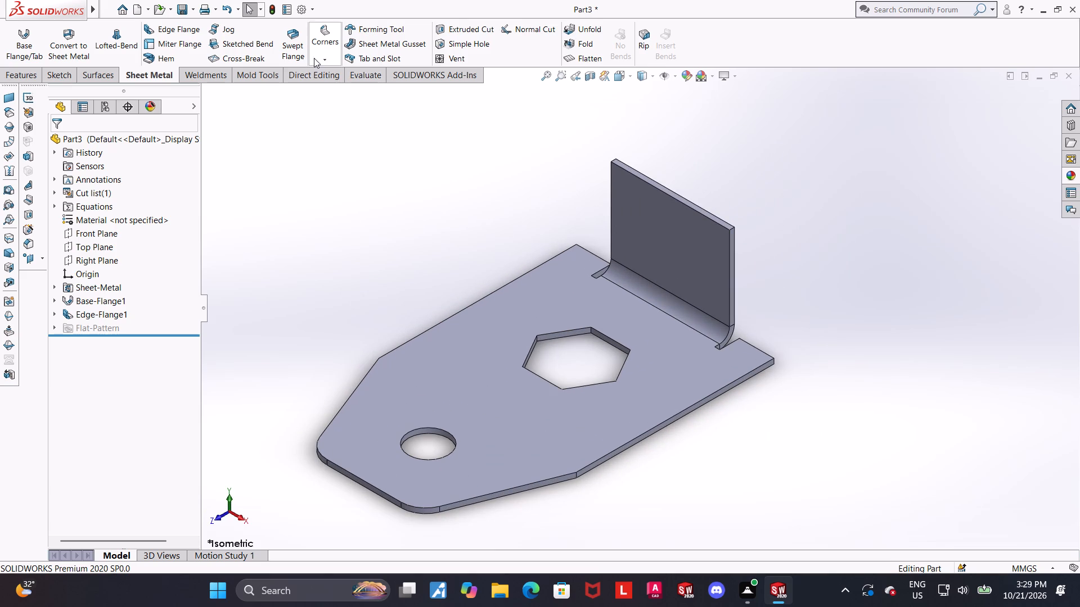
click(314, 58)
click(336, 96)
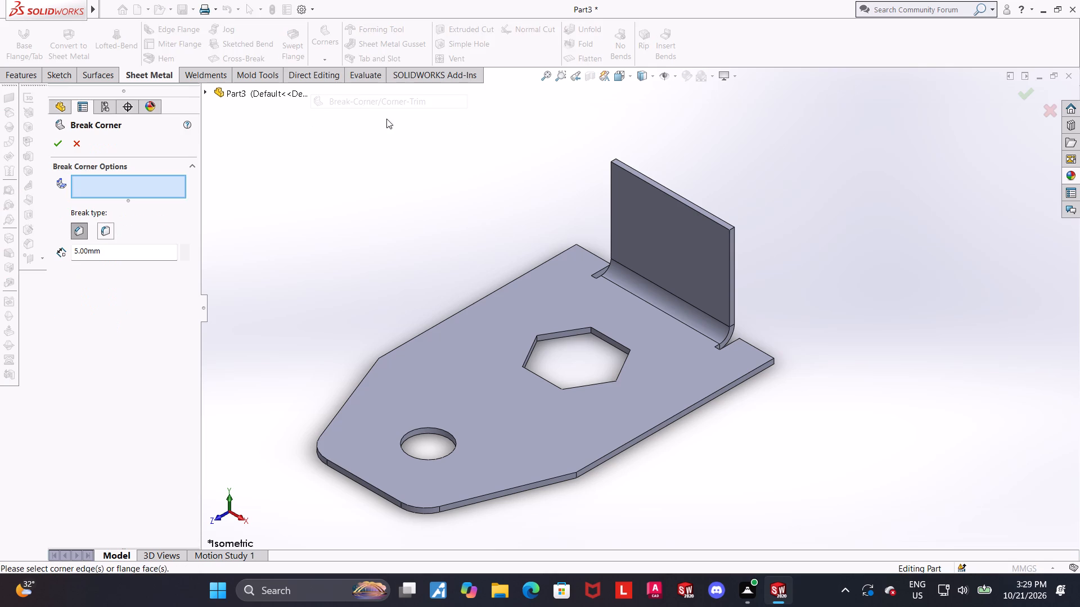
click(107, 227)
click(661, 234)
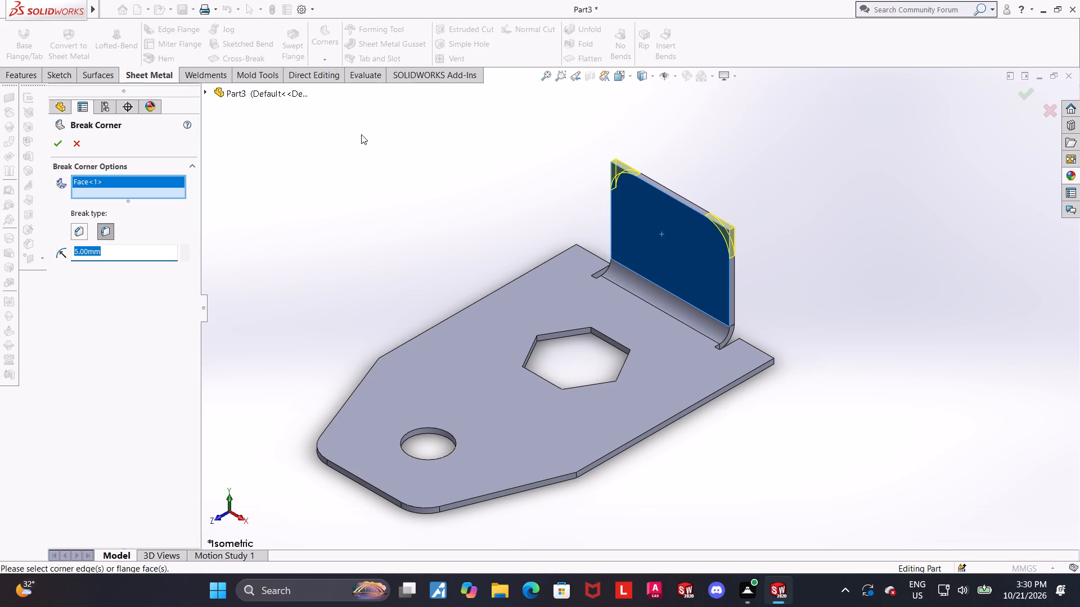
key(8)
key(Return)
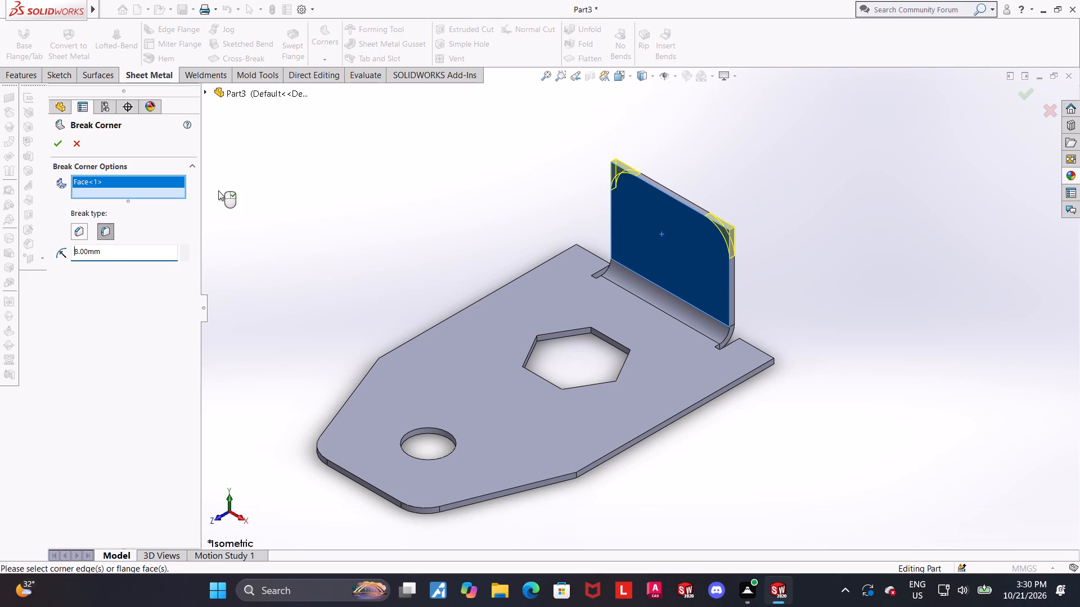
click(61, 145)
click(776, 211)
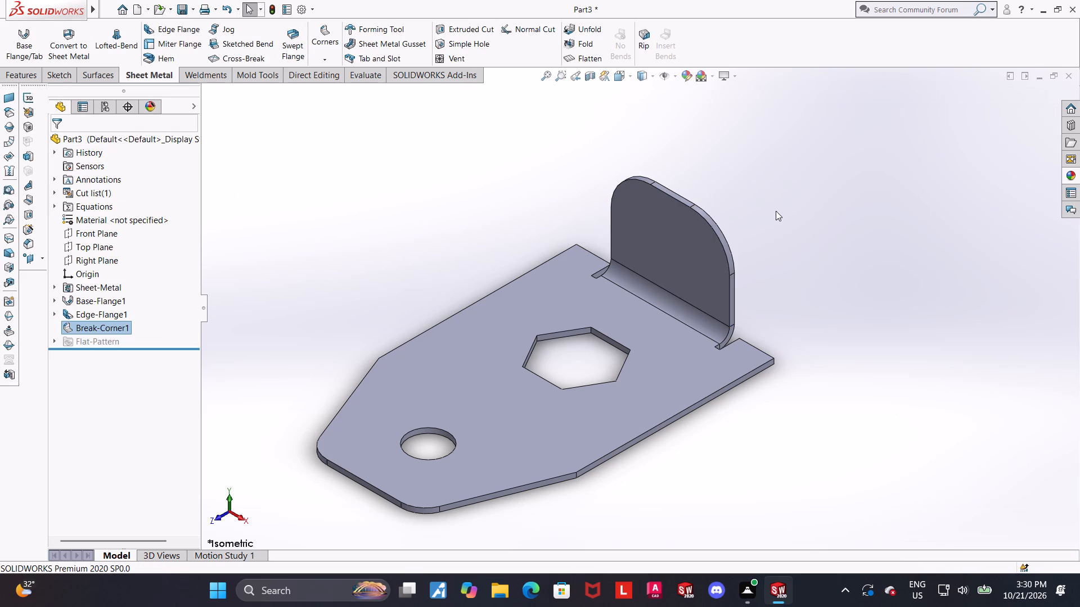
Measure the radius of one rounded upper corner of the edge flange.
scroll(767, 236, down, 2)
middle_drag(764, 239, 785, 202)
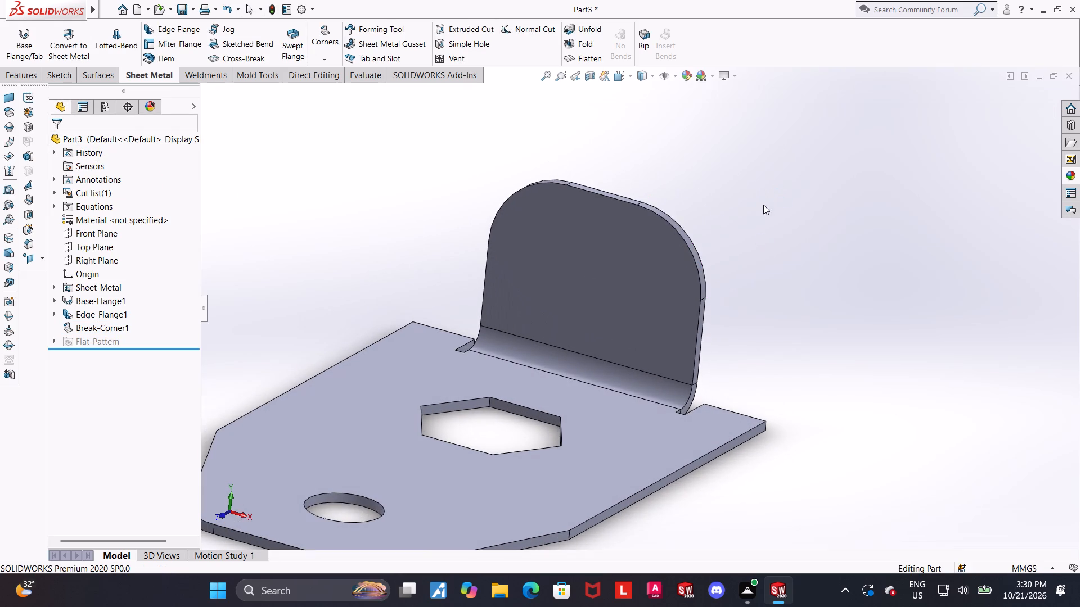
scroll(760, 261, up, 2)
scroll(760, 260, down, 1)
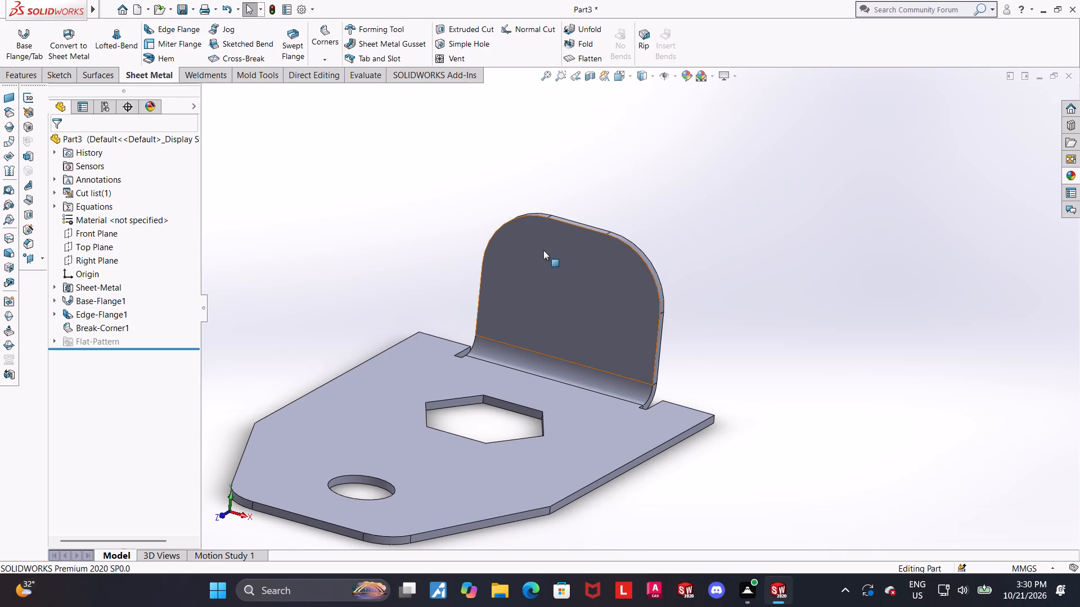
click(370, 76)
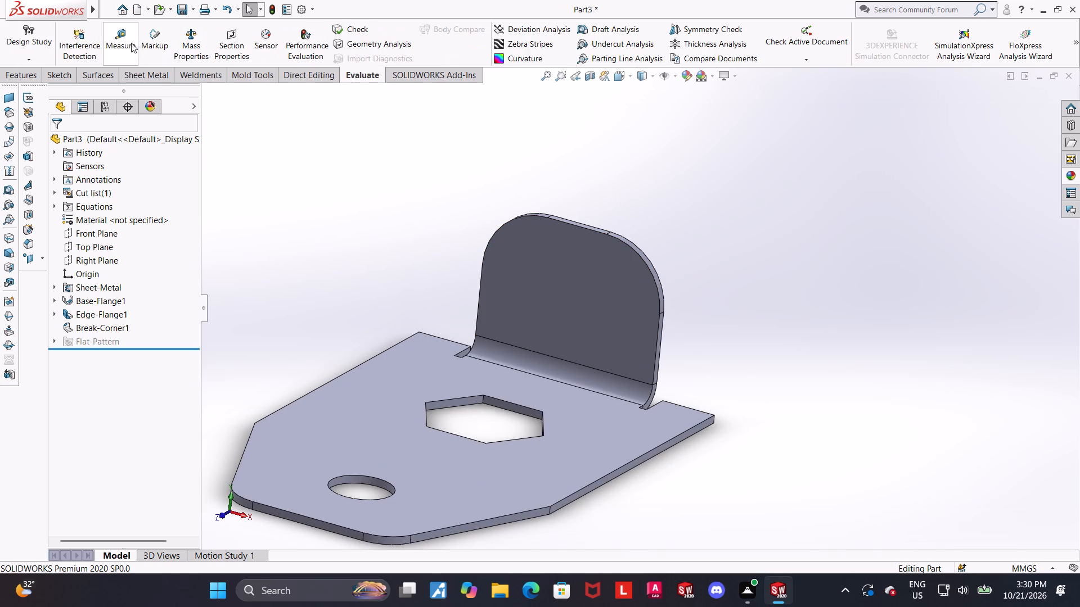
click(131, 43)
scroll(703, 233, down, 4)
click(575, 326)
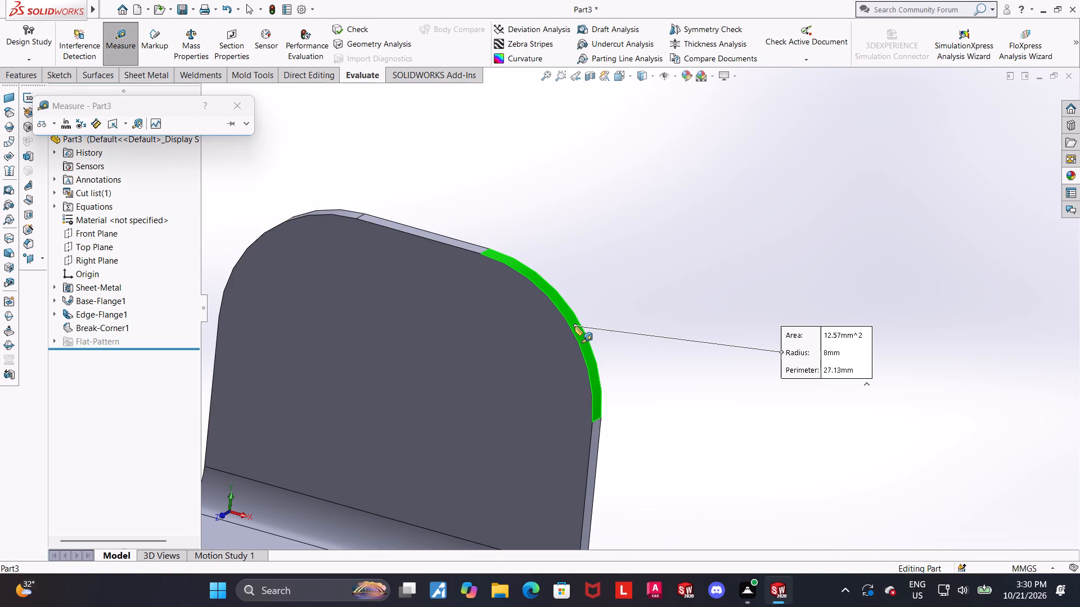
scroll(575, 326, up, 2)
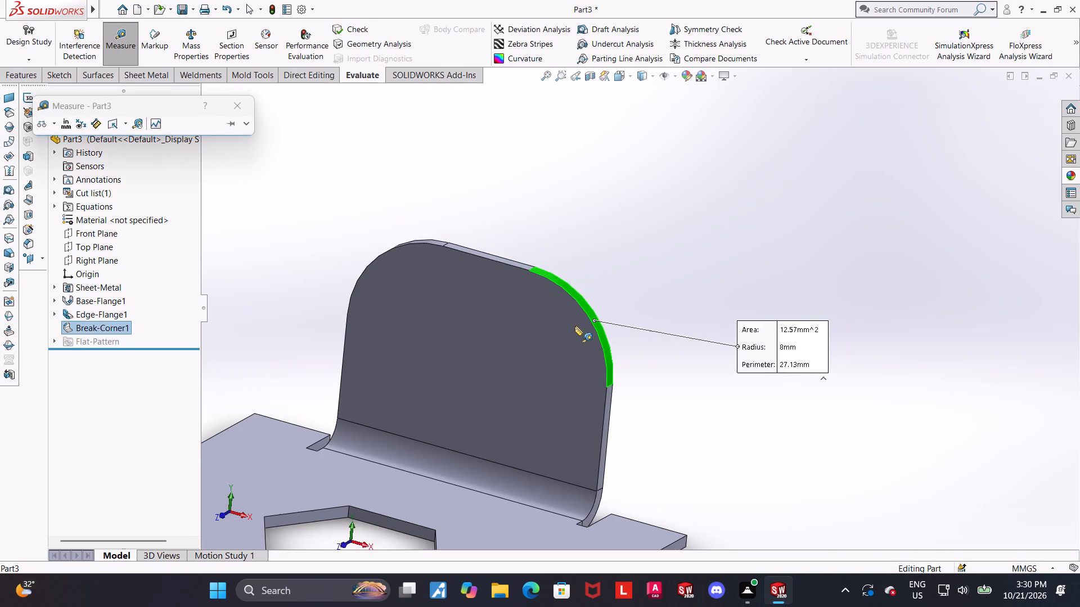
key(Escape)
Start a new sketch on the flat inner face of the edge flange, oriented normal to that face.
click(497, 330)
click(549, 302)
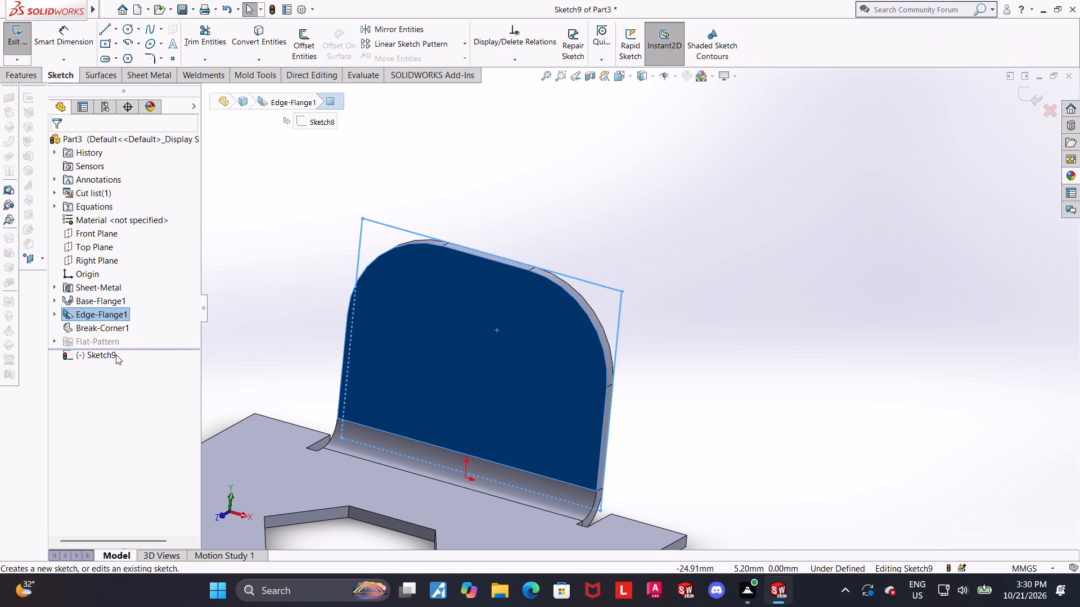
click(112, 355)
click(140, 339)
scroll(816, 318, up, 2)
scroll(781, 261, down, 2)
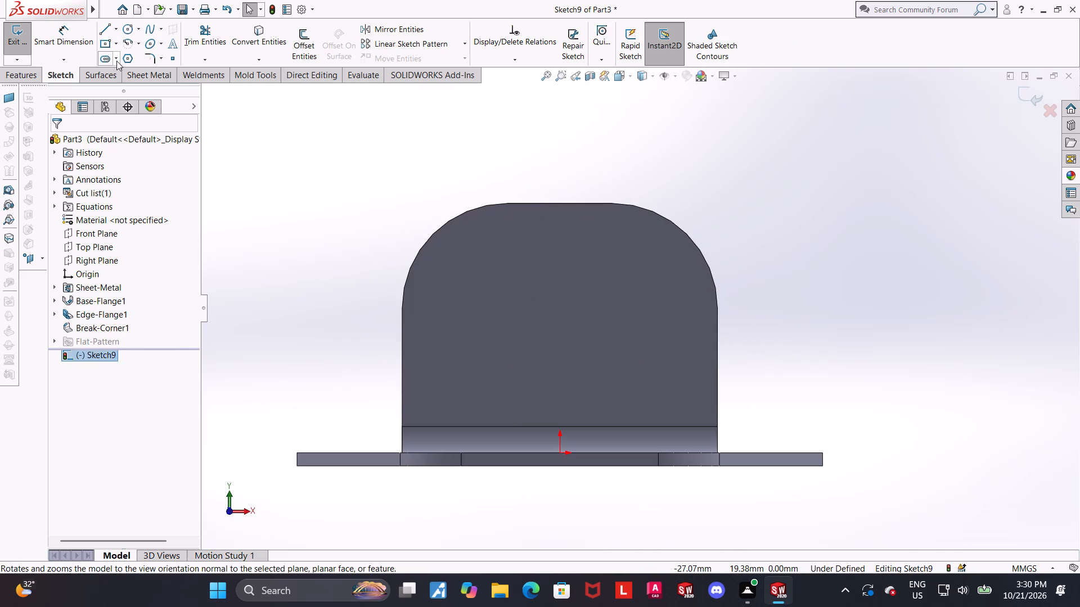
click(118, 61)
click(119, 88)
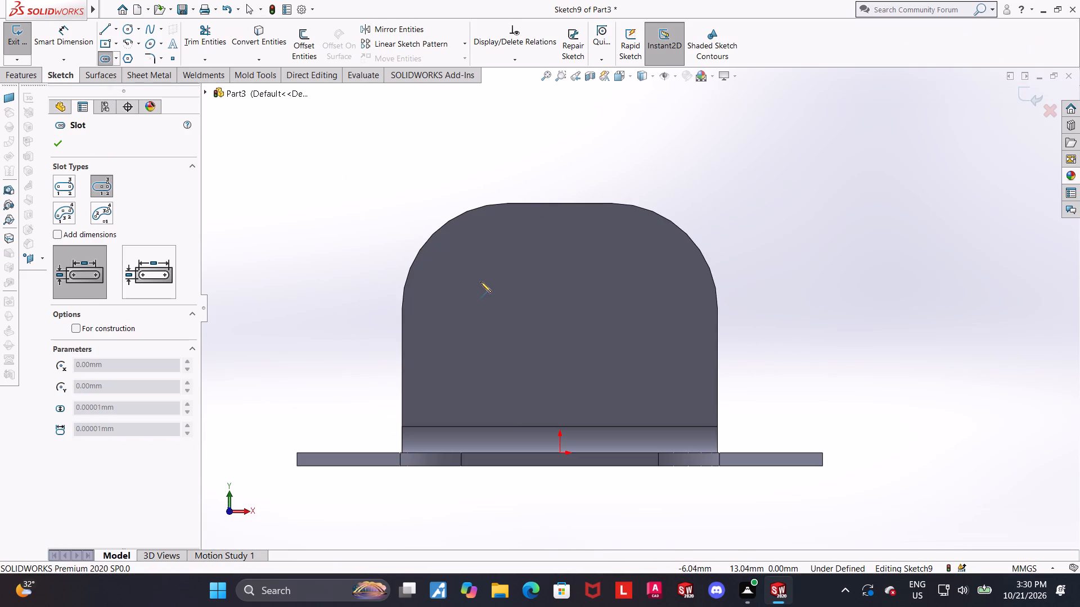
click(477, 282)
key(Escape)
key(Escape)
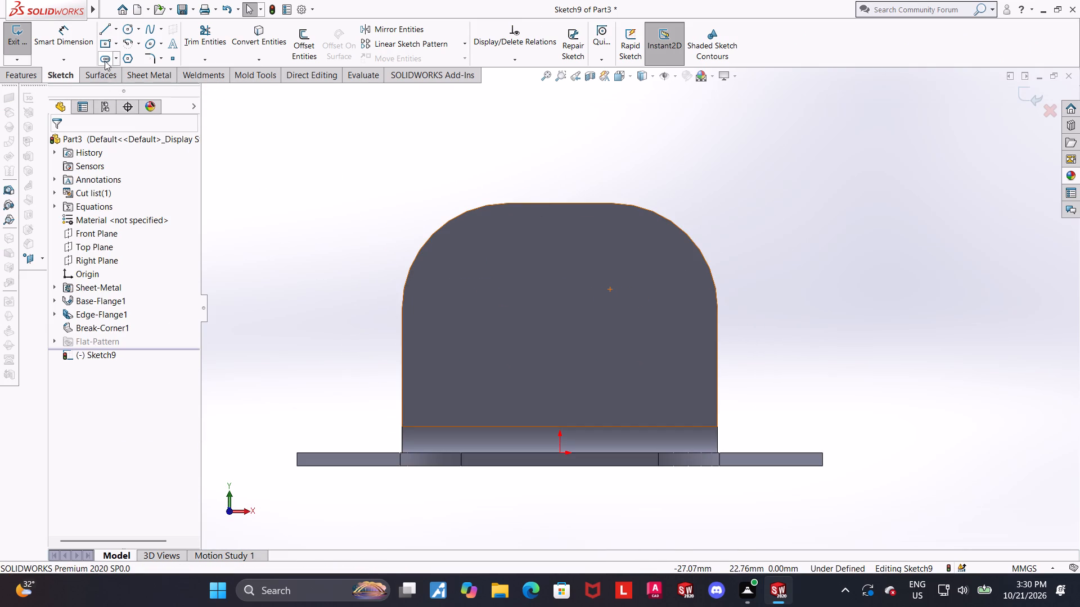
Sketch a horizontal centerpoint straight slot on the edge flange, about 14.7 mm between arc centres and about 2.3 mm wide, centred above the origin.
click(119, 58)
click(117, 85)
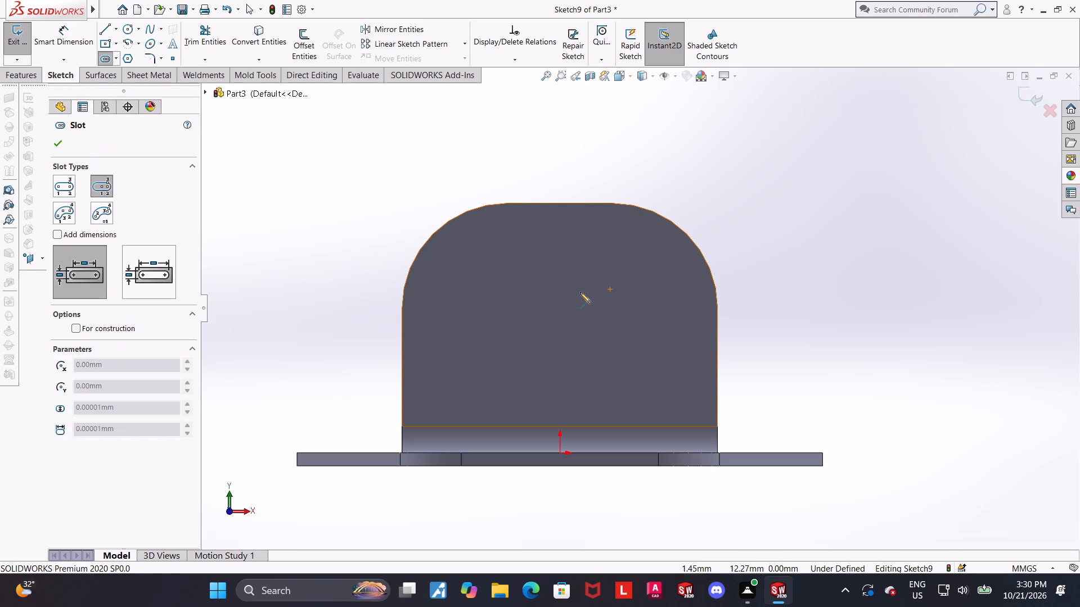
click(562, 289)
click(656, 290)
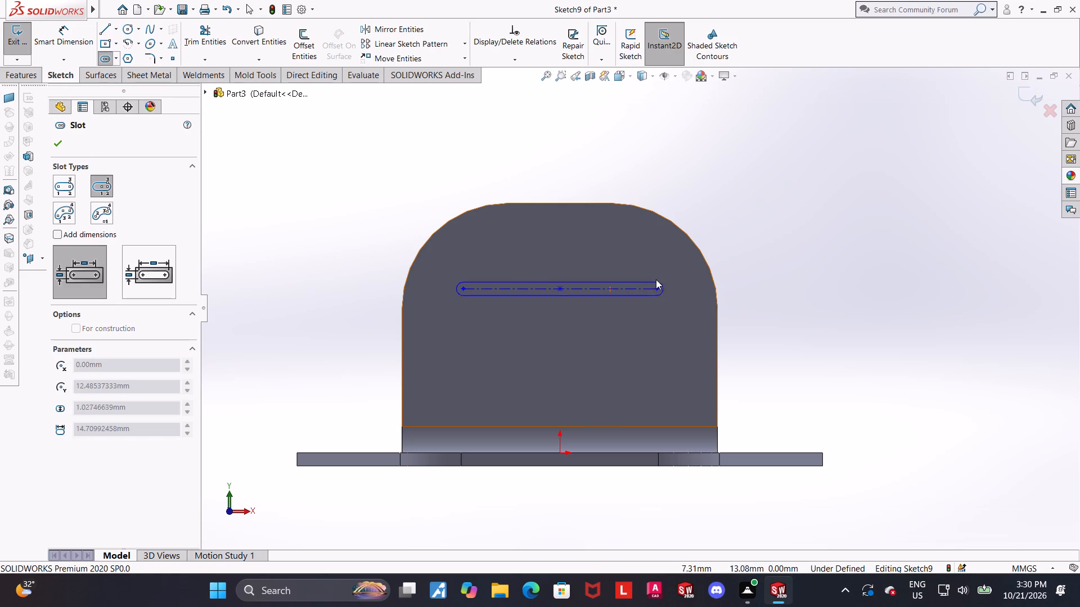
click(658, 274)
key(Escape)
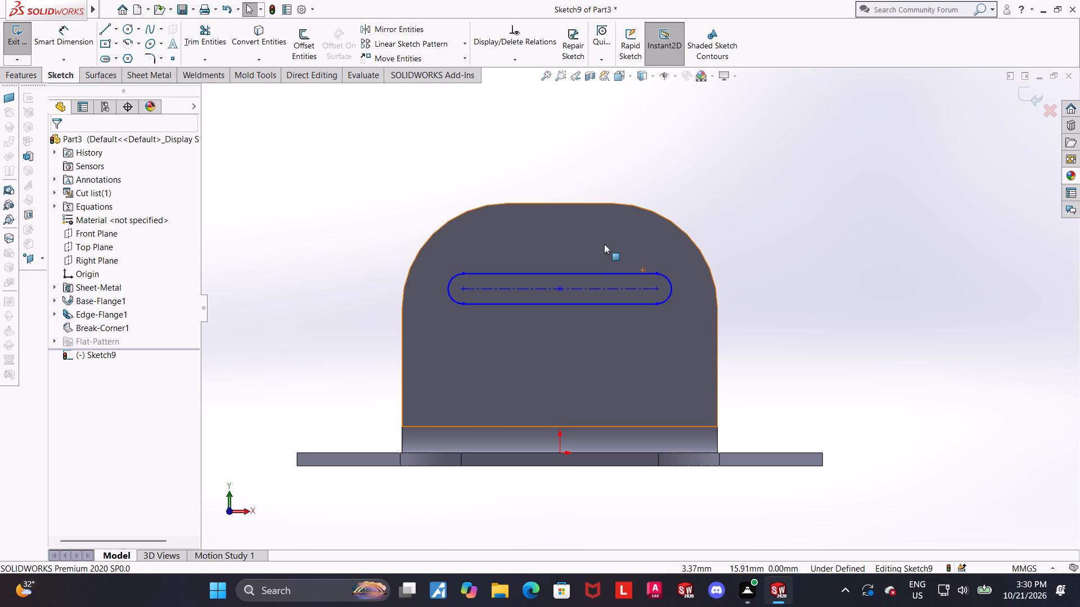
key(Escape)
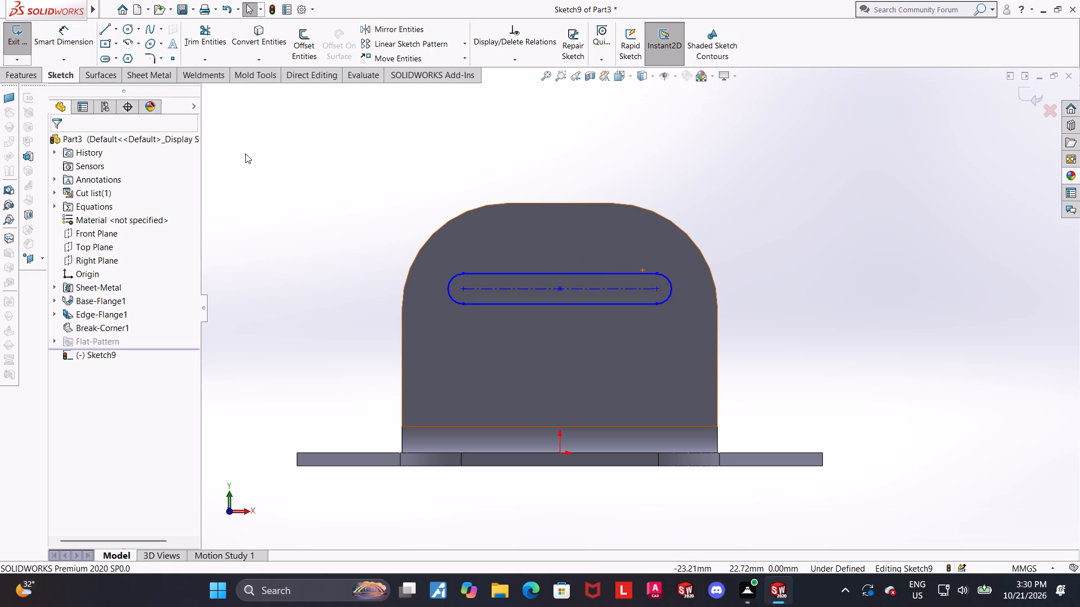
Dimension the height of the slot's centre point above the base plate's bottom edge as 12 mm.
click(66, 35)
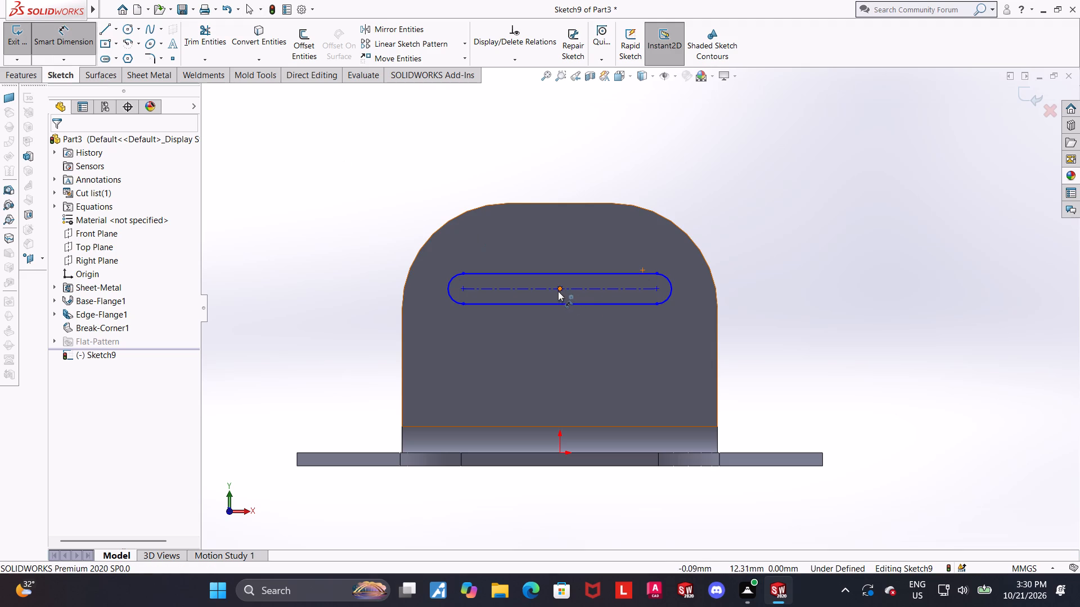
click(558, 291)
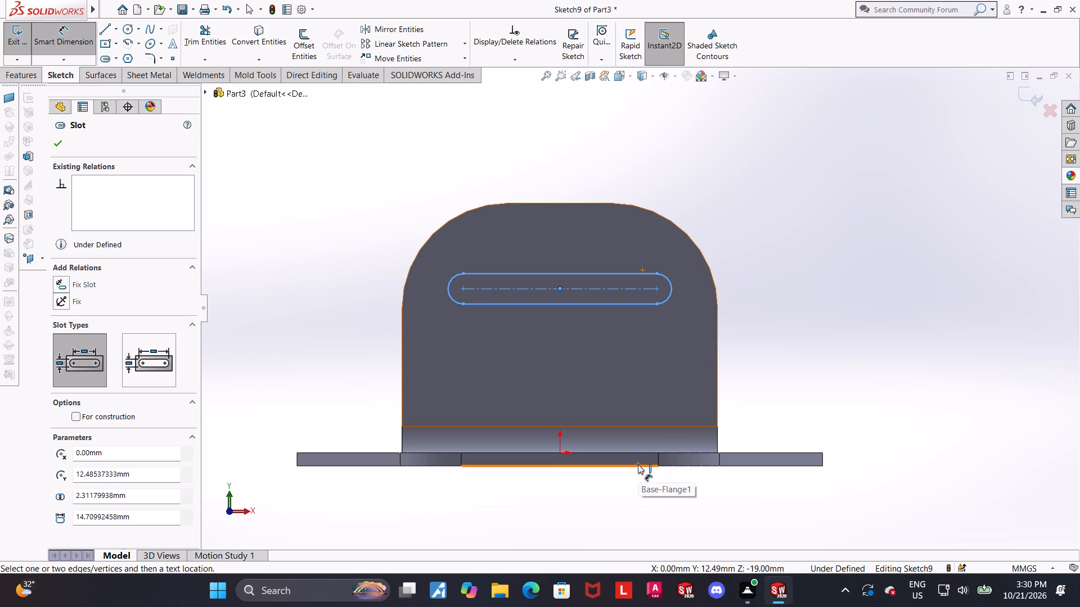
click(638, 464)
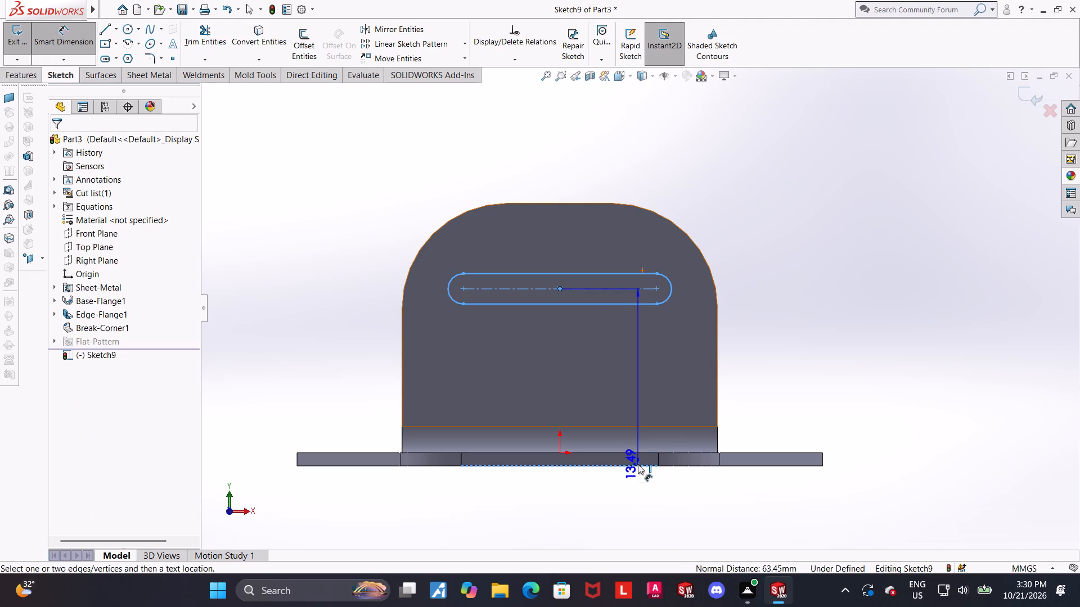
click(854, 423)
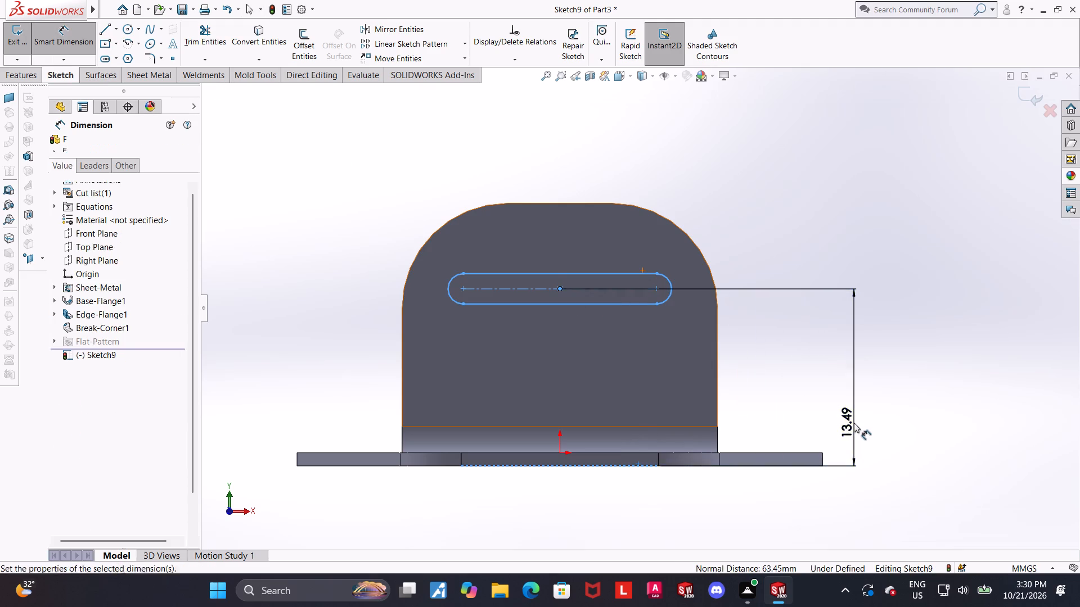
key(1)
key(2)
key(Return)
key(Escape)
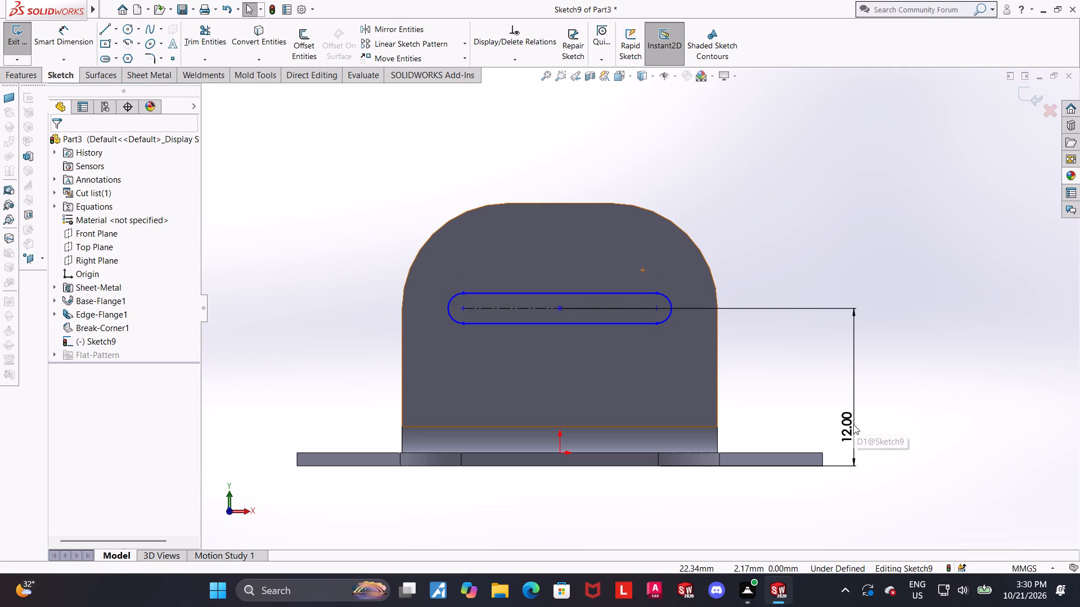
Dimension the radius of the slot's end arc as 2 mm.
scroll(892, 409, up, 1)
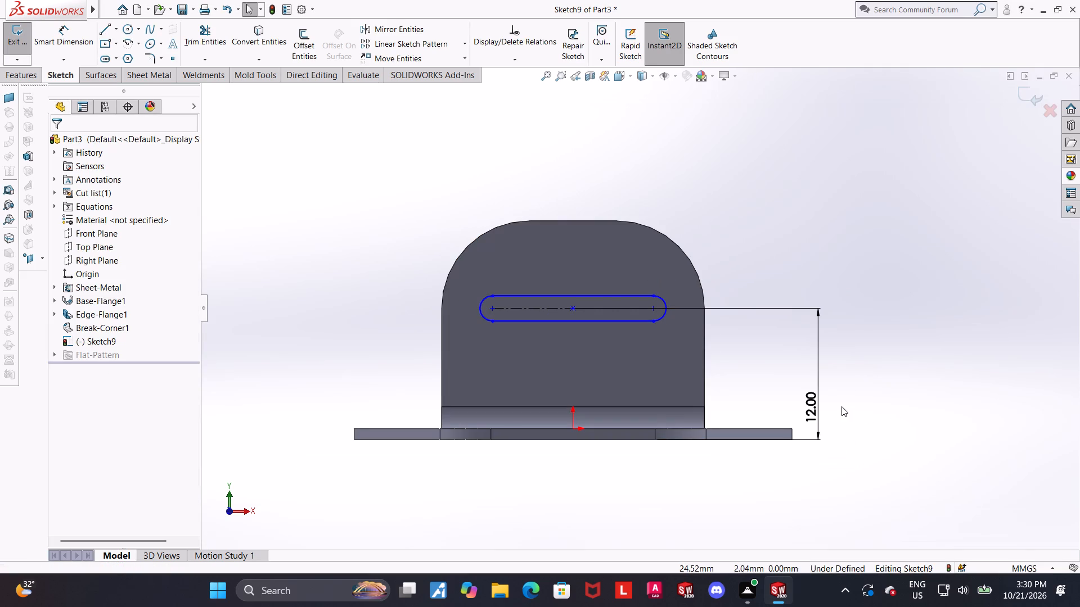
scroll(841, 406, down, 1)
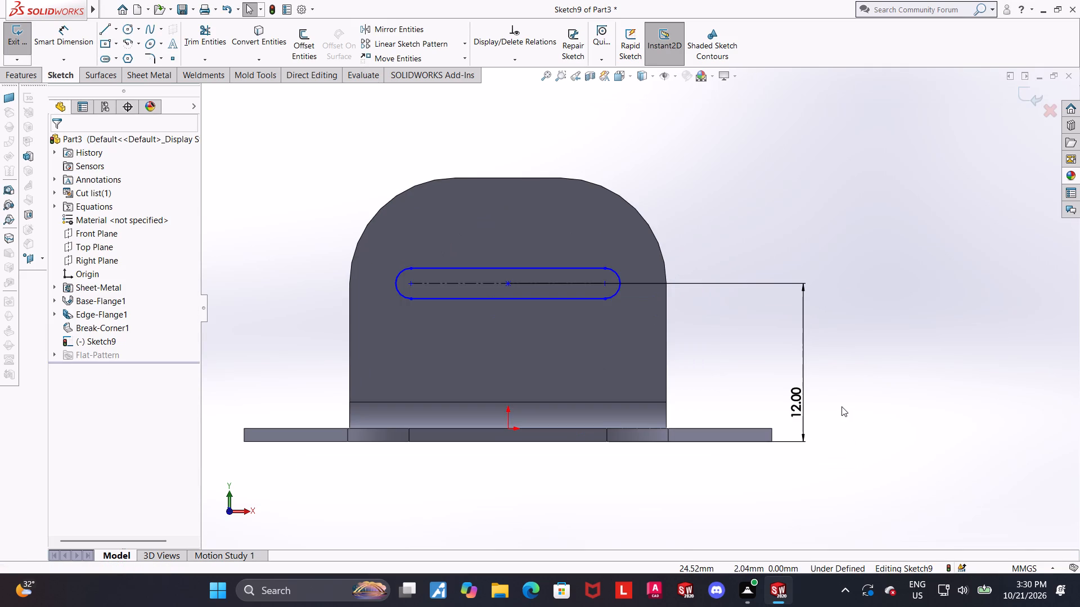
scroll(841, 406, down, 1)
scroll(543, 297, up, 1)
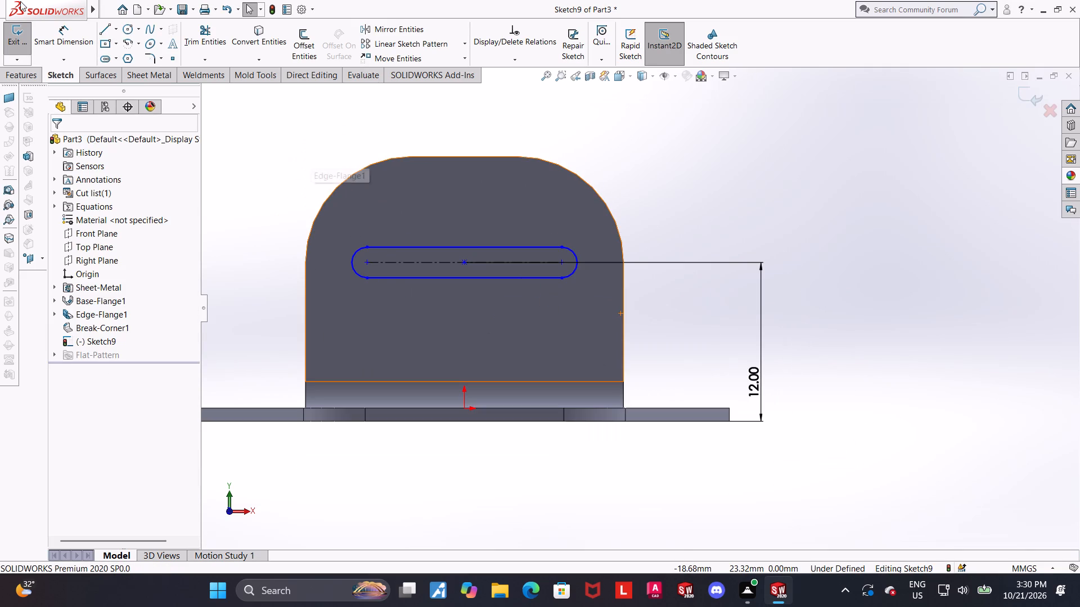
click(54, 35)
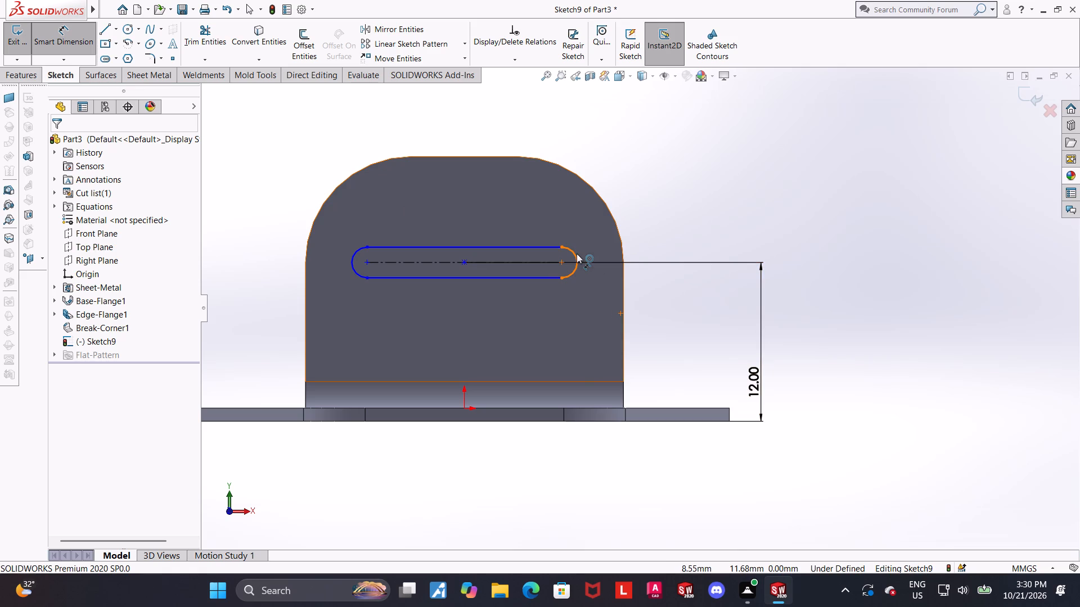
click(577, 253)
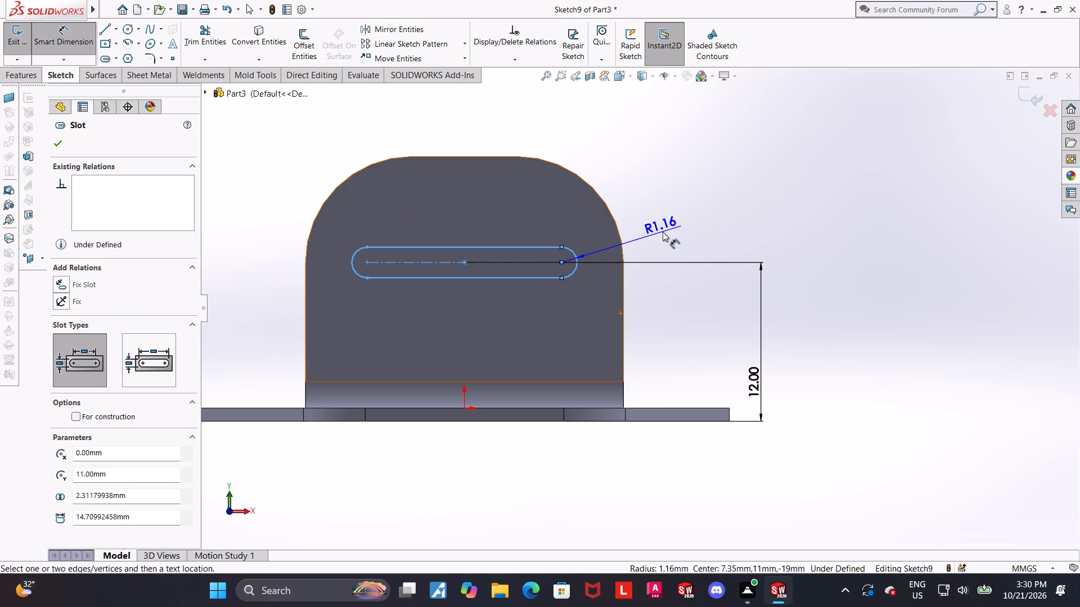
click(663, 232)
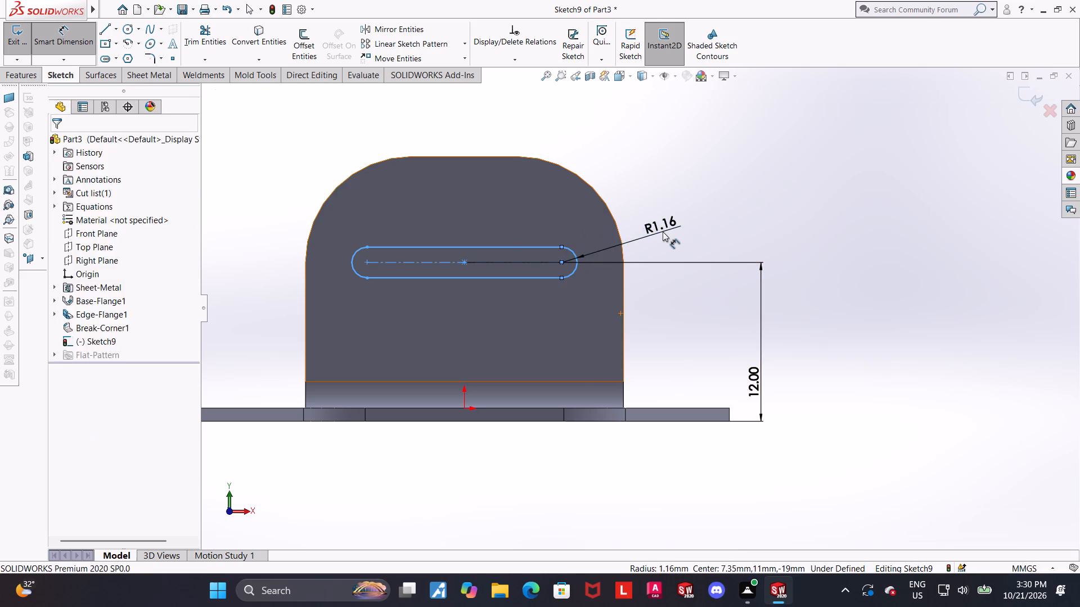
key(2)
key(Return)
key(Escape)
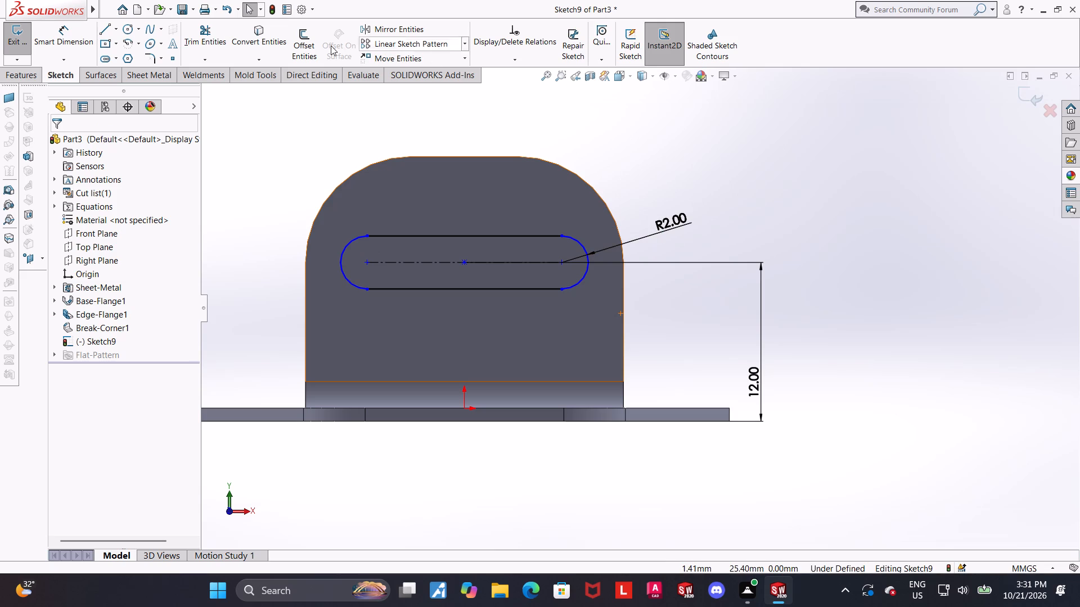
Dimension the distance between the slot's two arc centres as 8 mm.
click(62, 36)
click(364, 264)
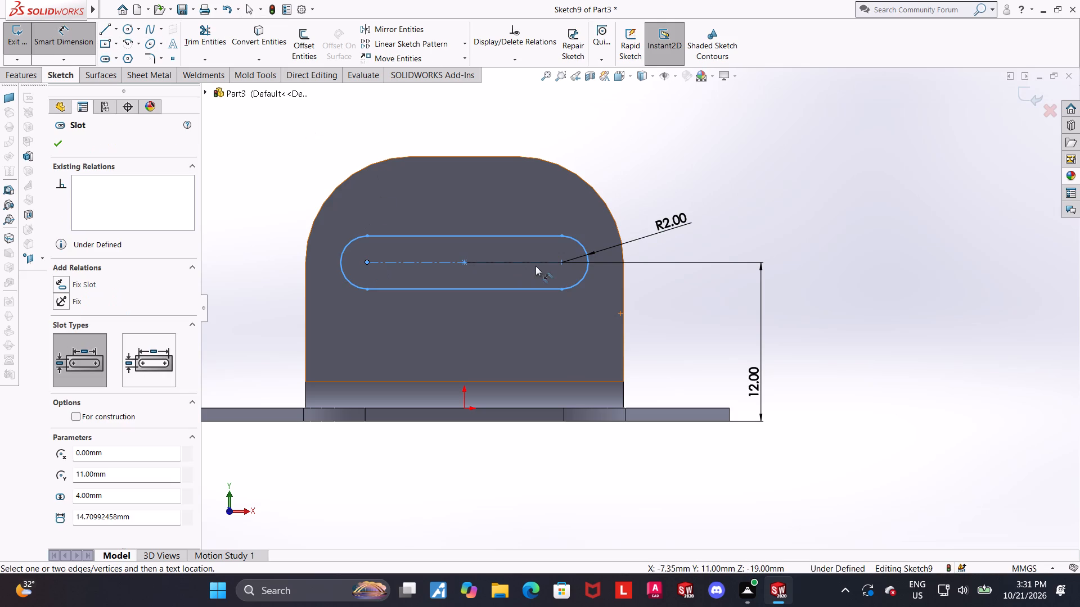
click(560, 261)
click(520, 183)
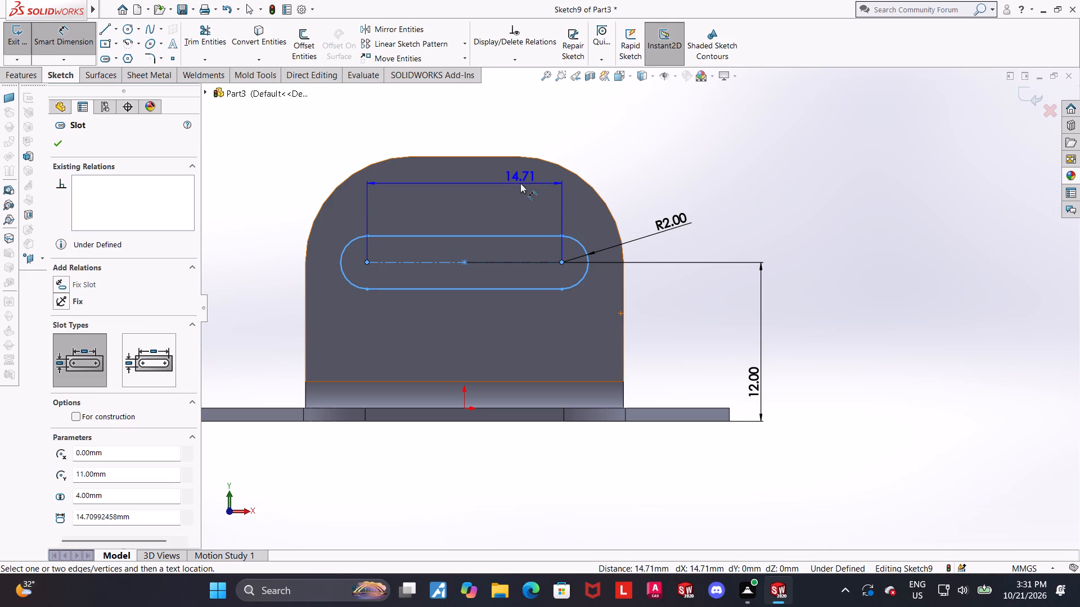
key(8)
key(Return)
key(Escape)
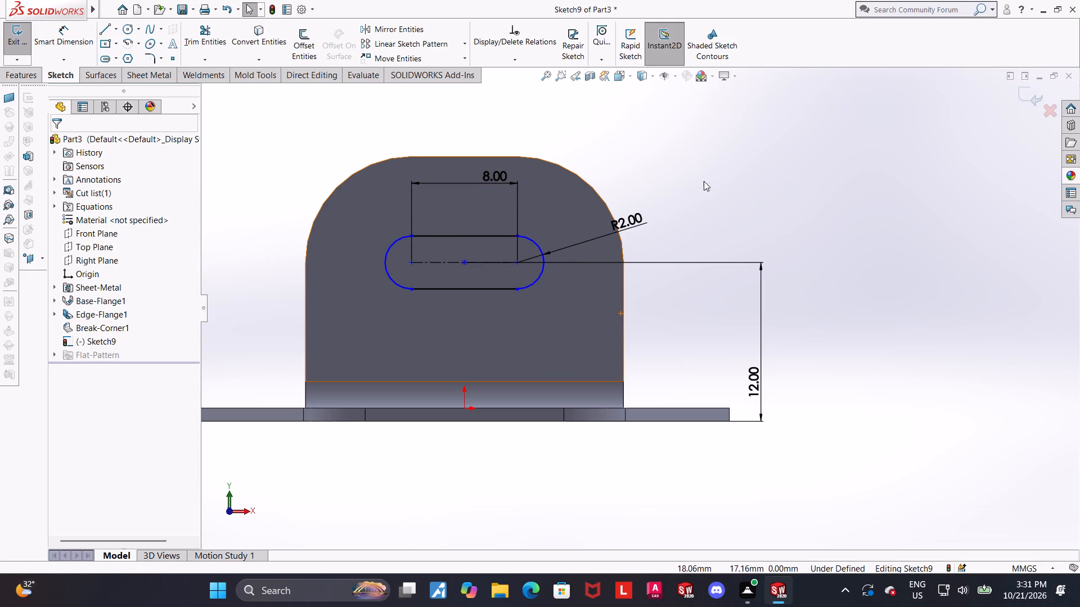
click(704, 181)
Add a Vertical relation between the slot's centre point and the sketch origin.
click(462, 264)
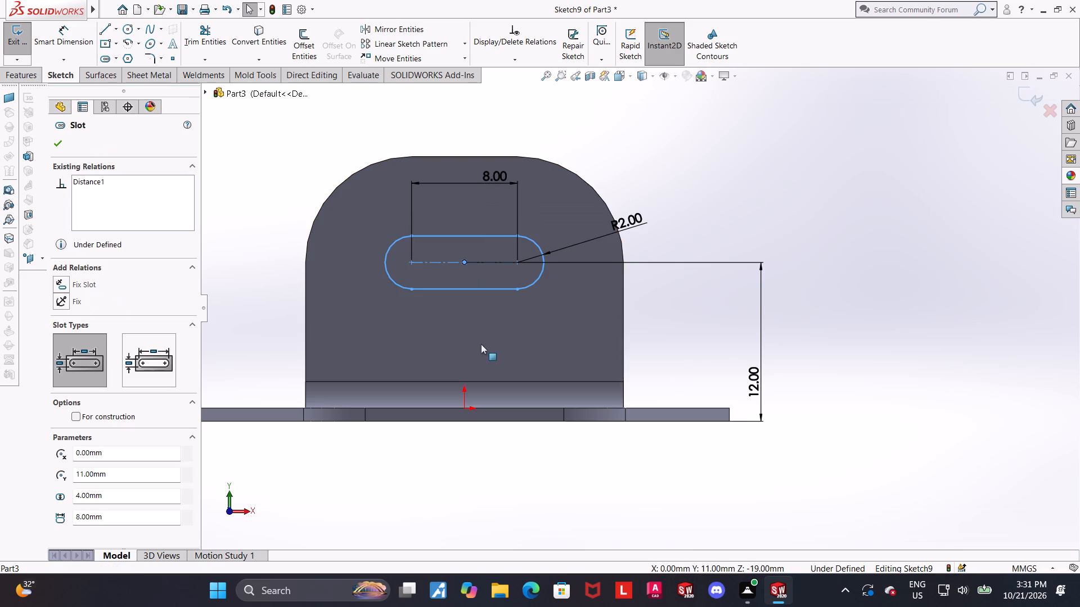
ctrl+click(462, 408)
click(64, 357)
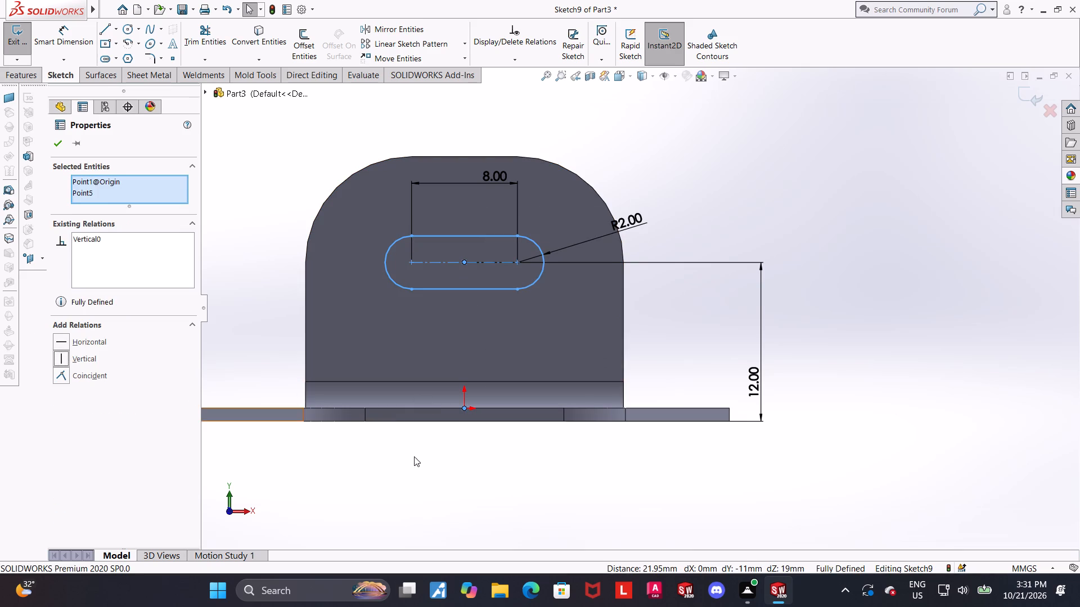
click(512, 519)
Reposition the slot's R2 dimension farther out and its 8 mm dimension above the flange's top edge.
scroll(604, 443, up, 1)
scroll(527, 290, down, 1)
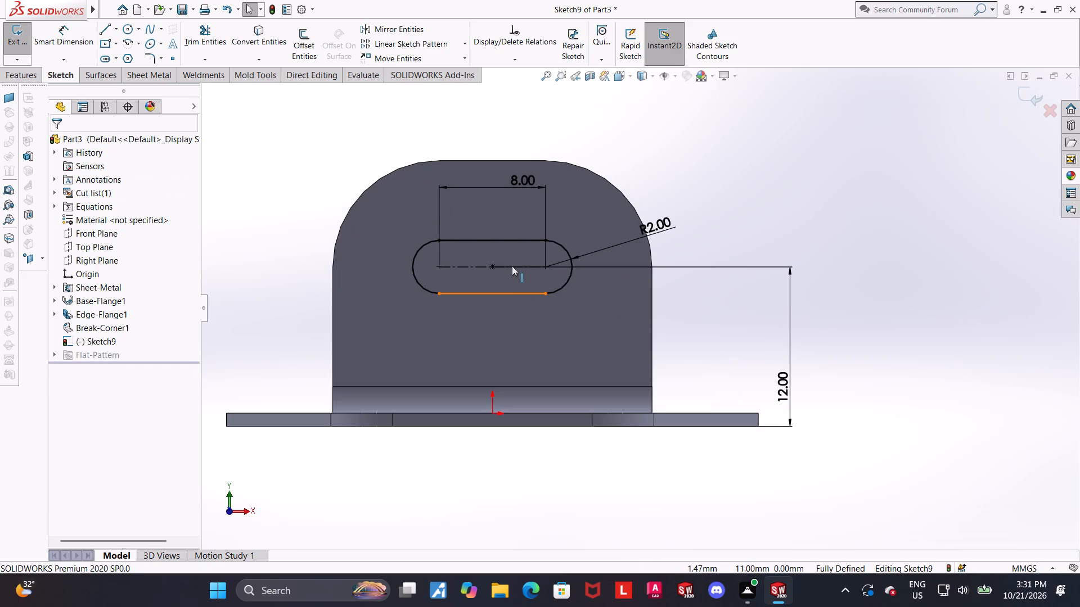
scroll(512, 266, down, 1)
scroll(512, 266, up, 2)
scroll(513, 263, down, 1)
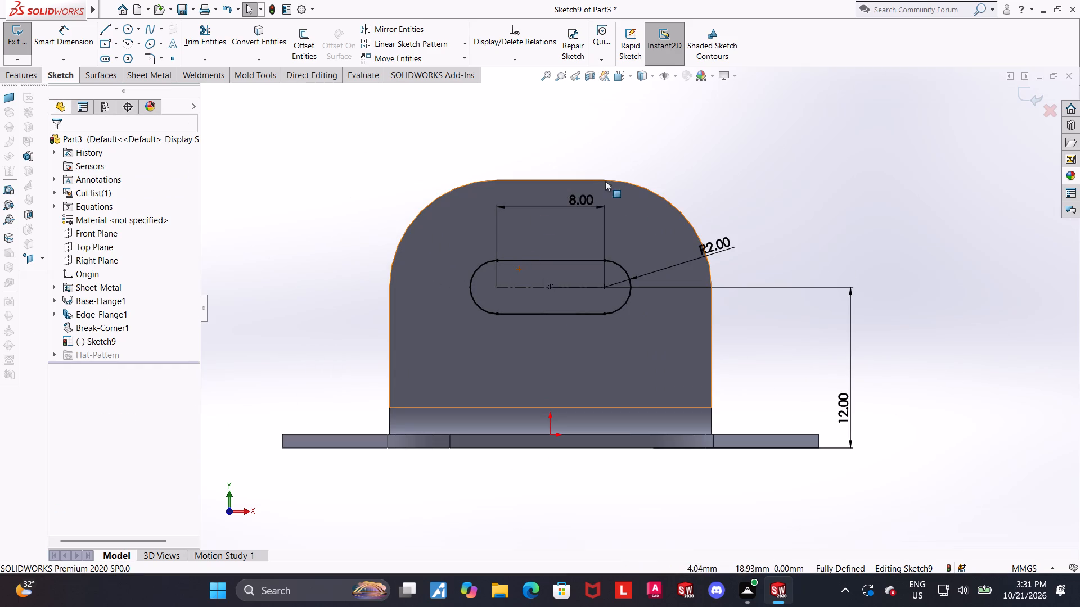
scroll(667, 219, up, 1)
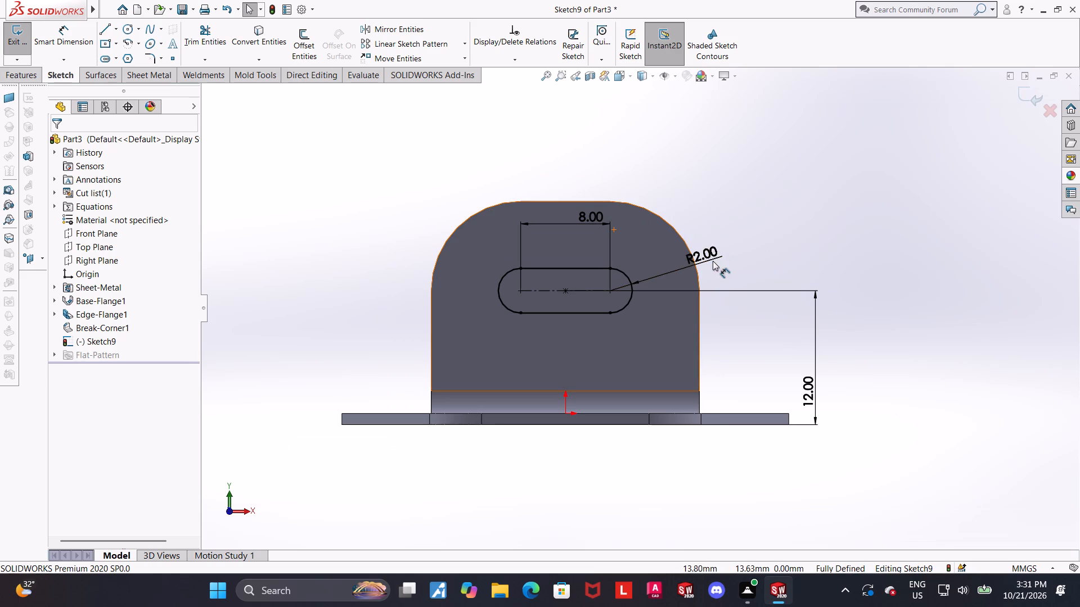
drag(700, 258, 713, 244)
click(848, 253)
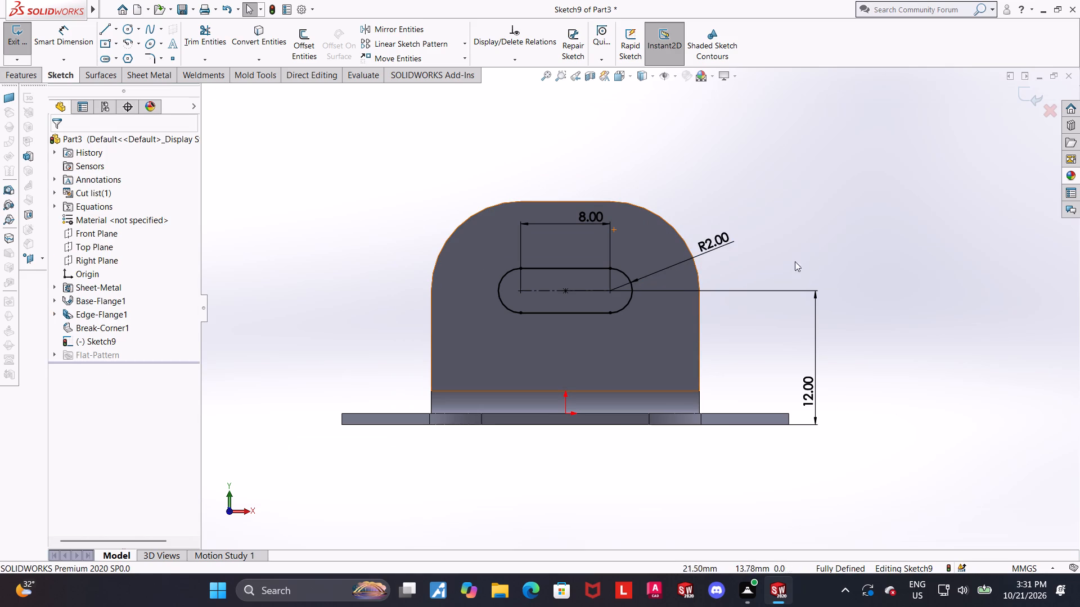
scroll(739, 256, up, 1)
scroll(748, 268, down, 1)
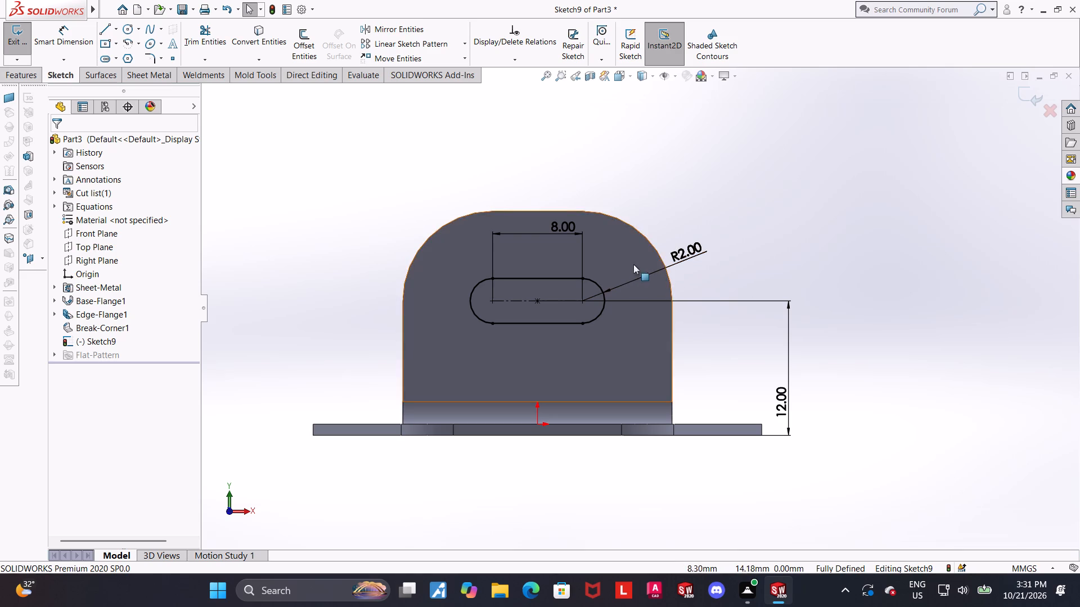
drag(557, 227, 544, 173)
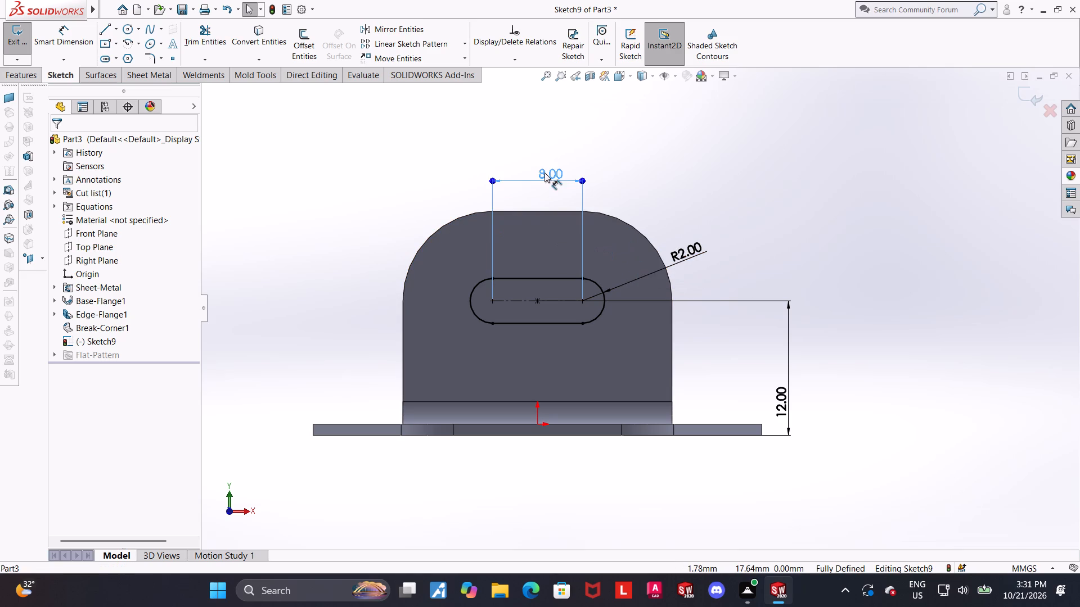
drag(544, 173, 547, 175)
click(769, 256)
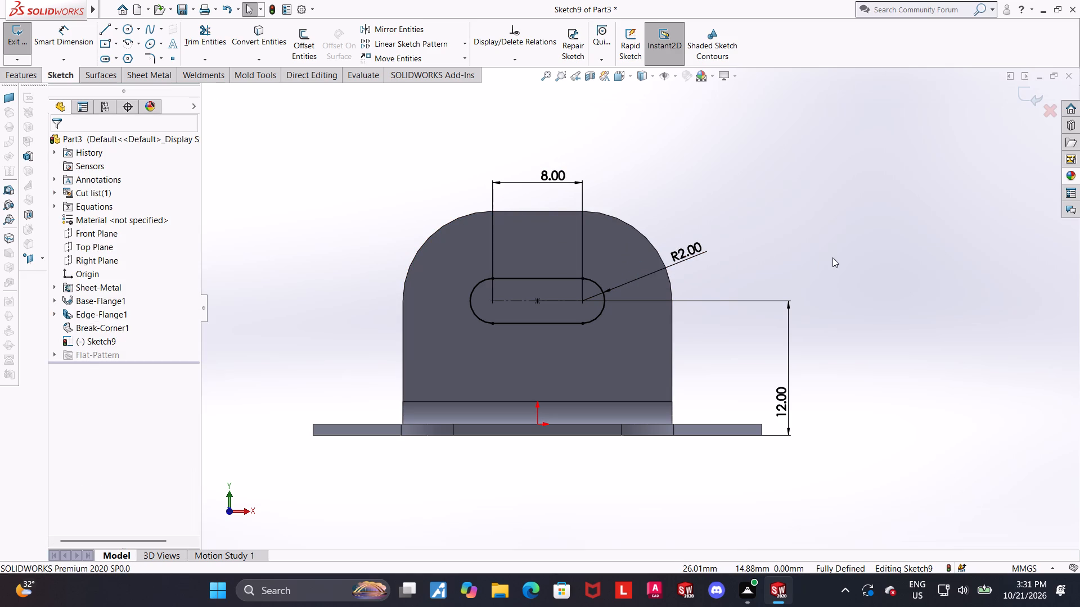
Exit the slot sketch, keeping its changes.
scroll(832, 257, up, 1)
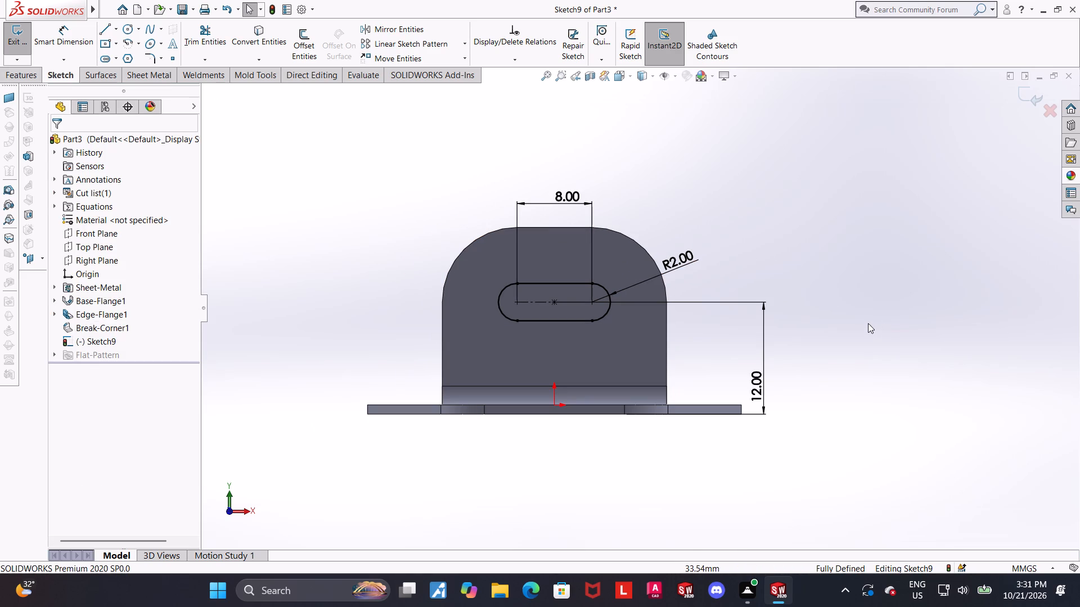
click(1029, 97)
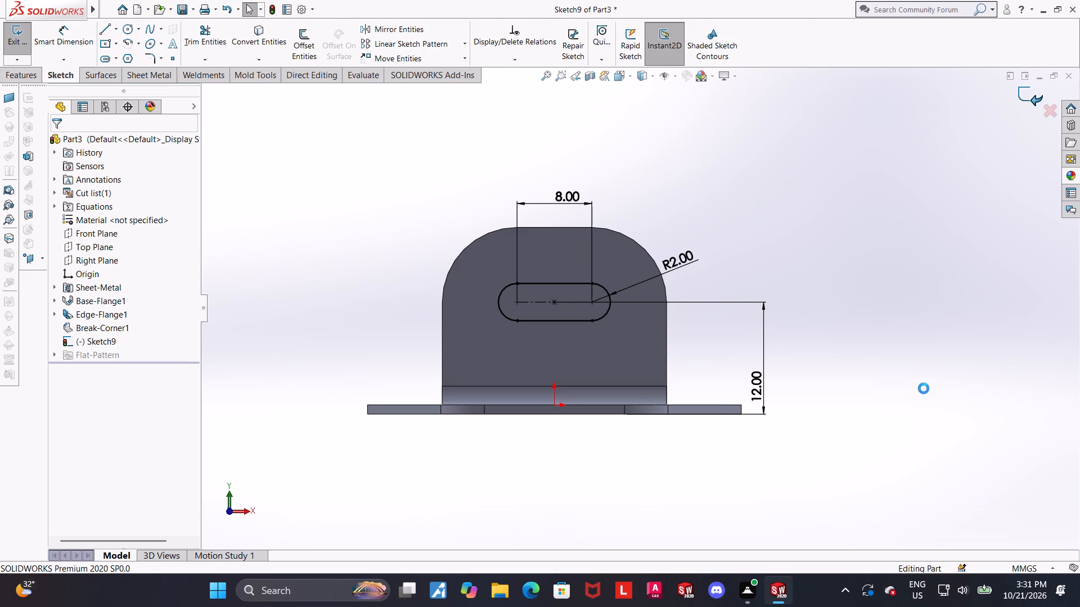
middle_drag(908, 369, 858, 373)
scroll(944, 327, up, 1)
scroll(910, 312, down, 1)
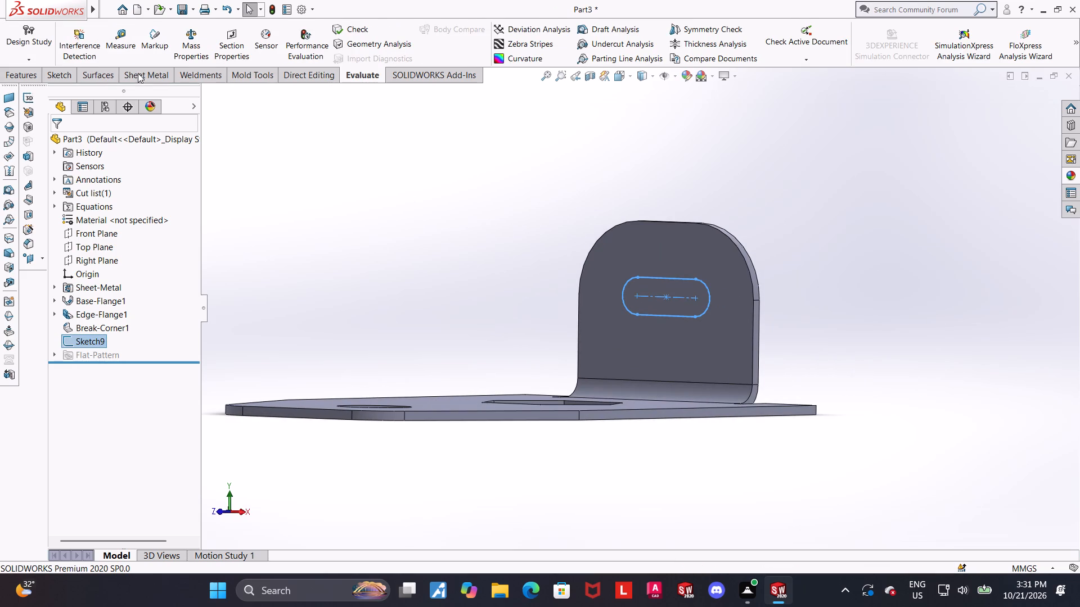
Cut the slot sketch through the edge flange with Extruded Cut, linking the depth to the sheet thickness.
click(141, 72)
click(448, 30)
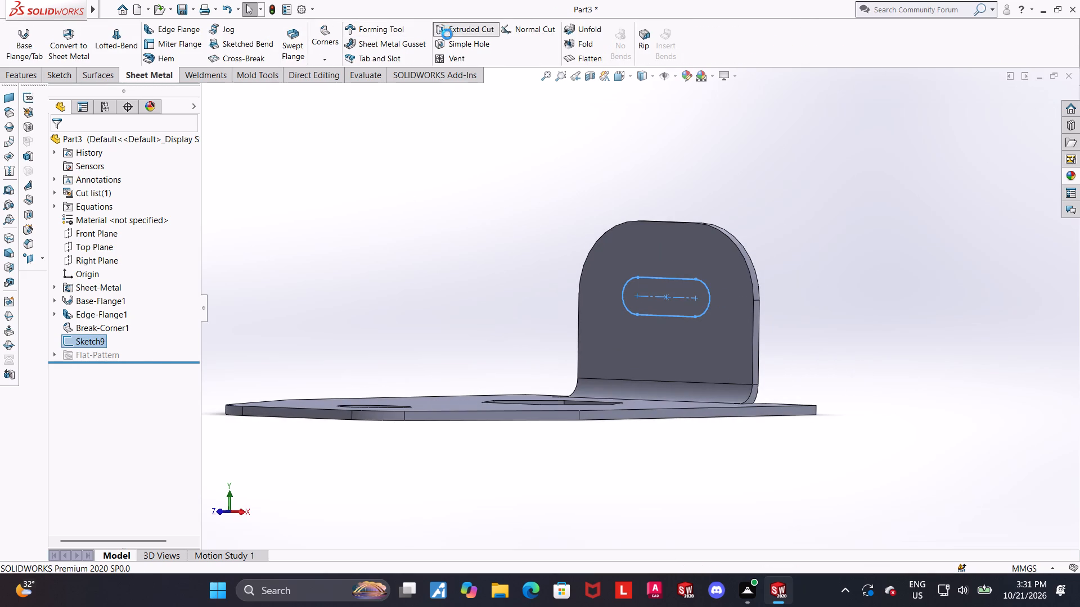
middle_drag(451, 160, 415, 166)
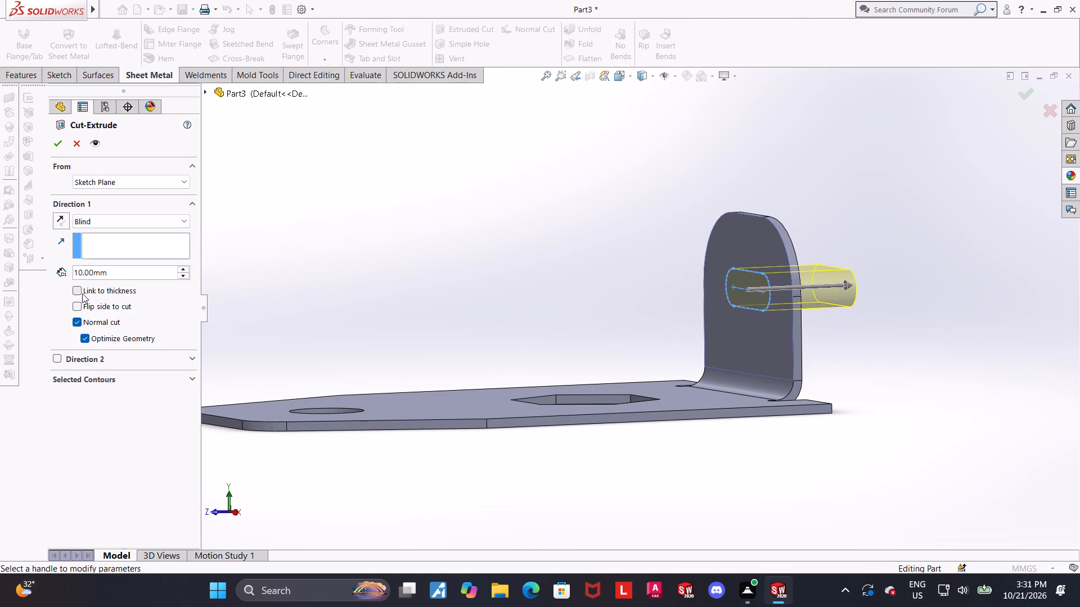
click(81, 292)
click(56, 147)
click(490, 220)
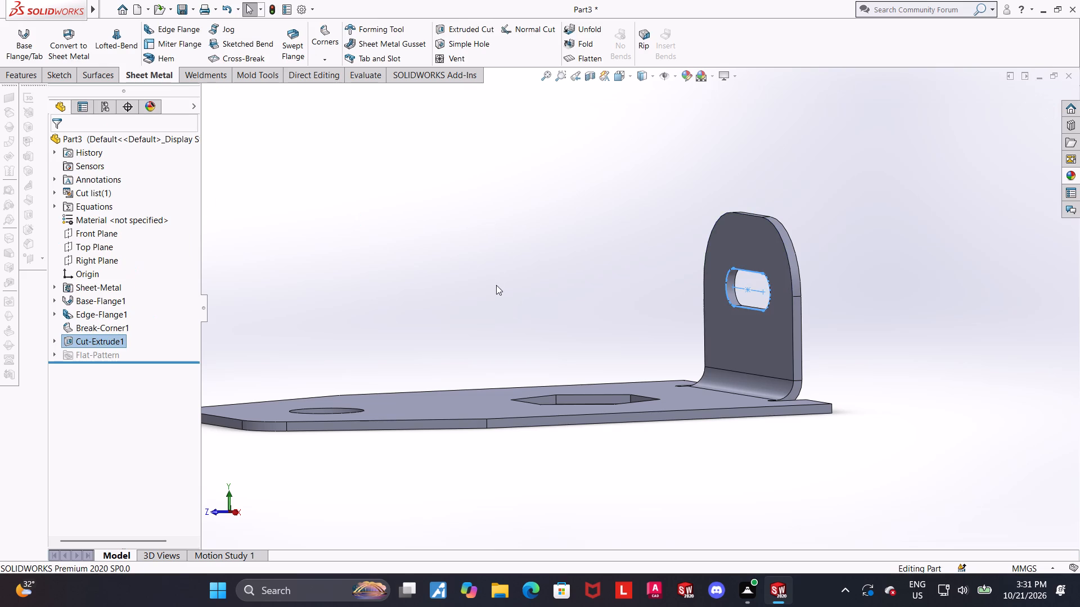
Start a second edge flange, 20 mm long at 90°, on the base flange's long straight side edge beside the existing flange.
middle_drag(497, 285, 529, 354)
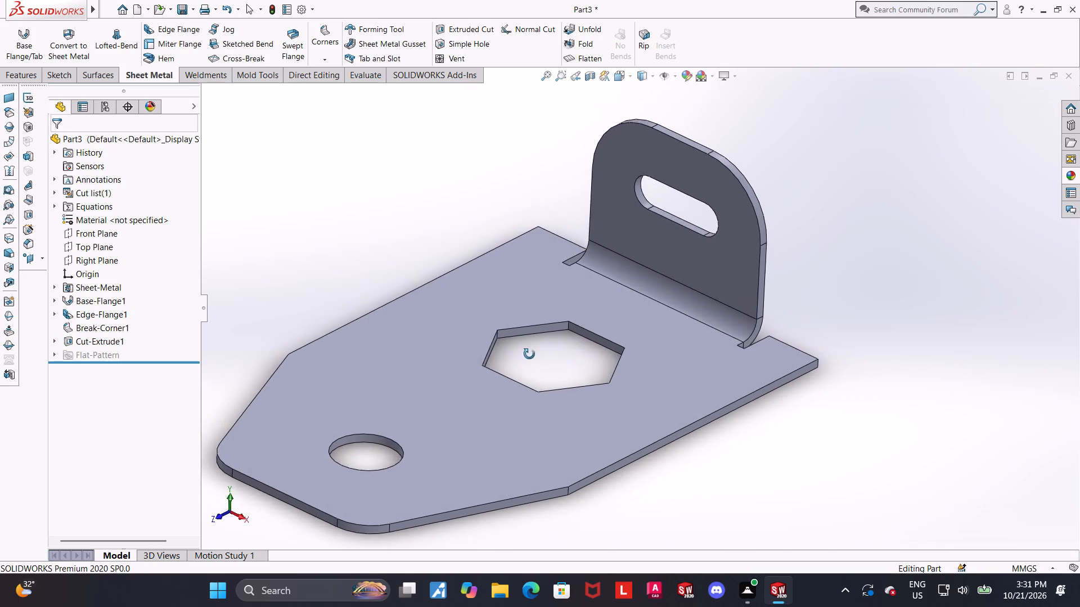
middle_drag(529, 354, 522, 350)
key(ctrl+7)
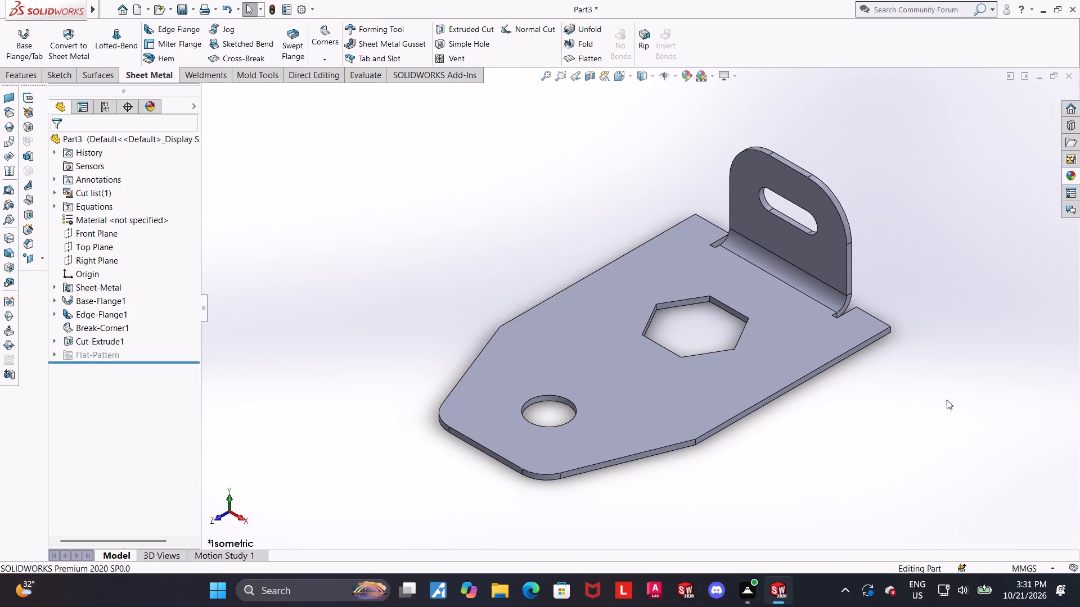
scroll(952, 401, down, 1)
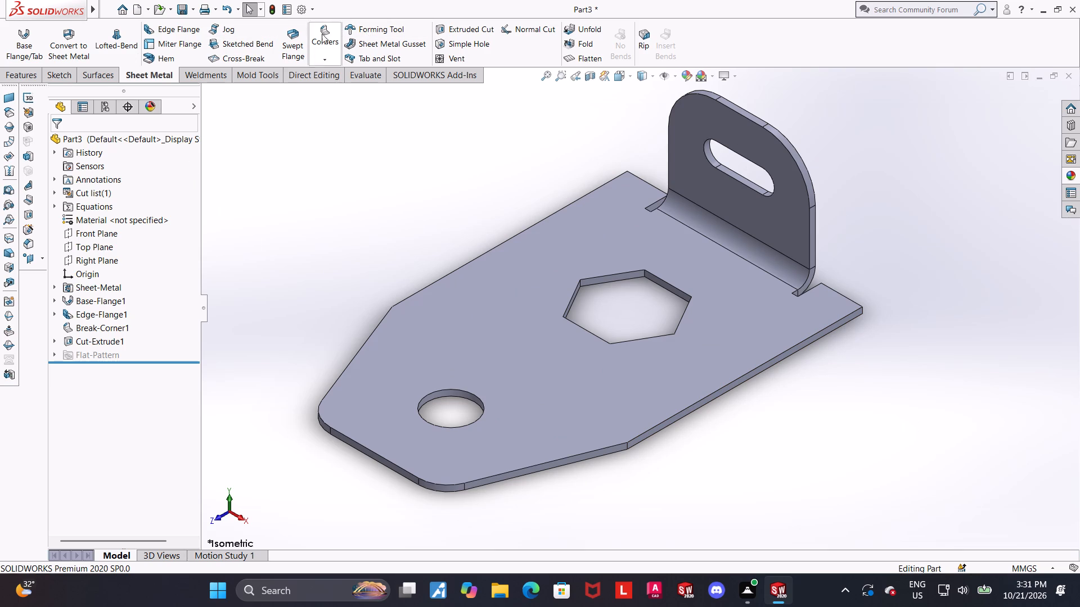
click(145, 30)
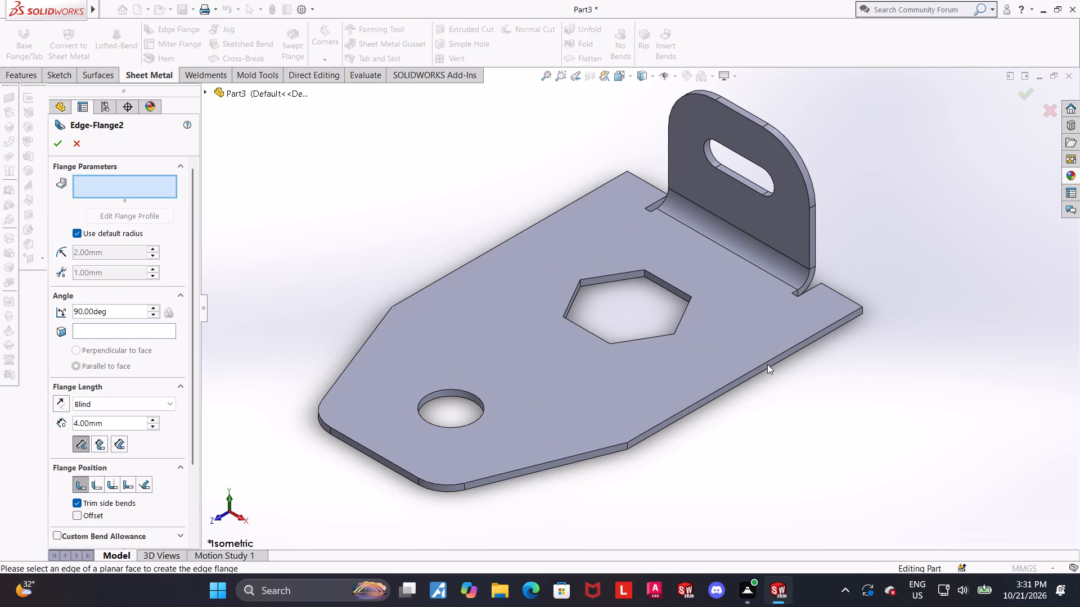
click(767, 363)
click(741, 235)
middle_drag(813, 311, 782, 239)
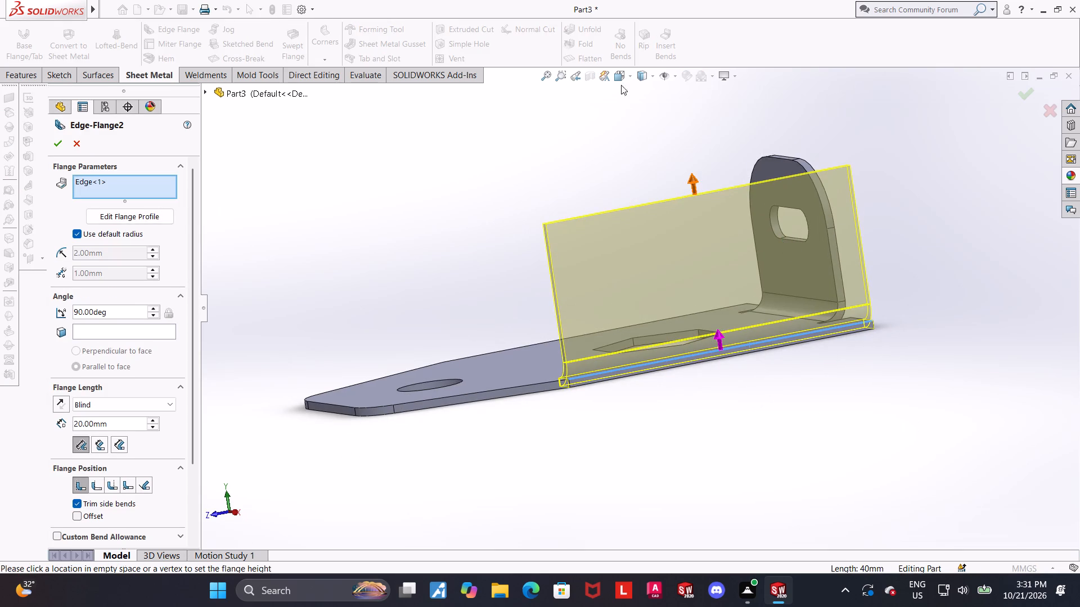
click(618, 75)
click(570, 316)
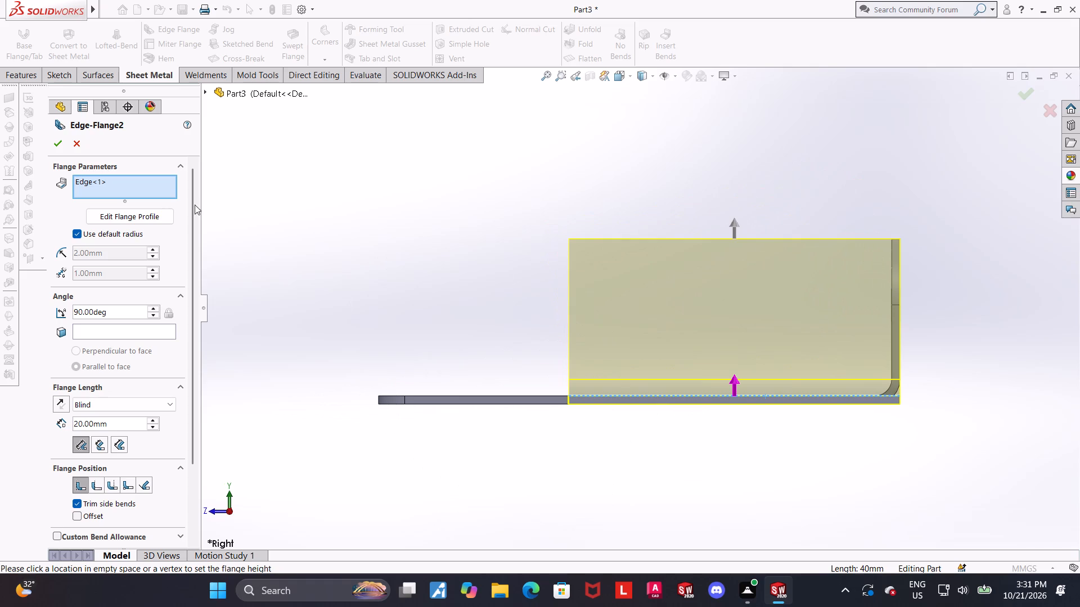
Edit the new flange's profile, moving its vertical side near the taper inward for a width of about 37 mm.
click(148, 214)
drag(569, 324, 595, 323)
scroll(855, 405, up, 2)
scroll(863, 282, down, 2)
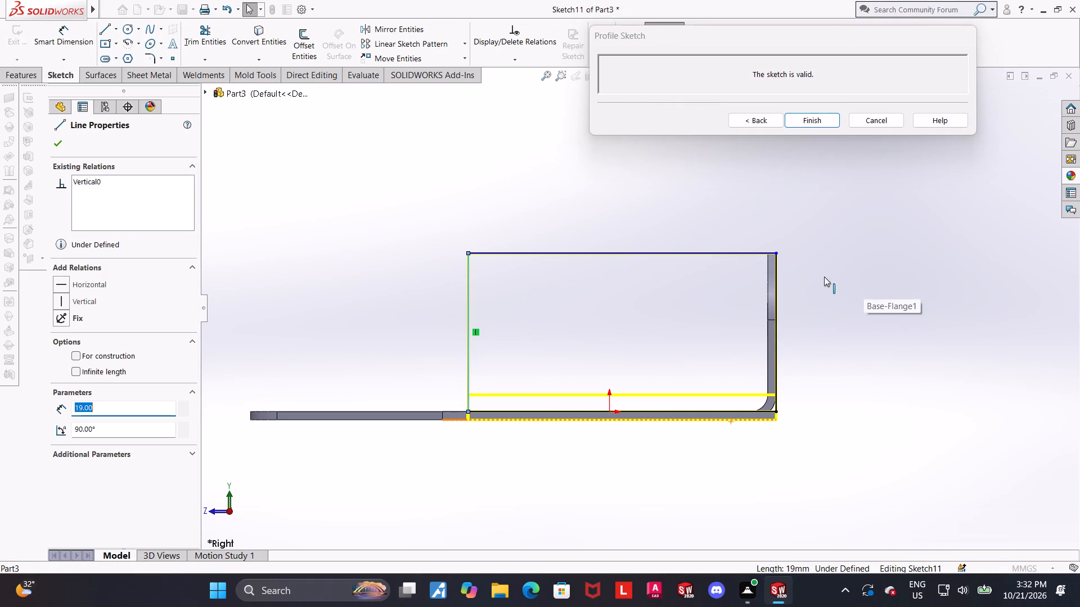
scroll(680, 253, down, 1)
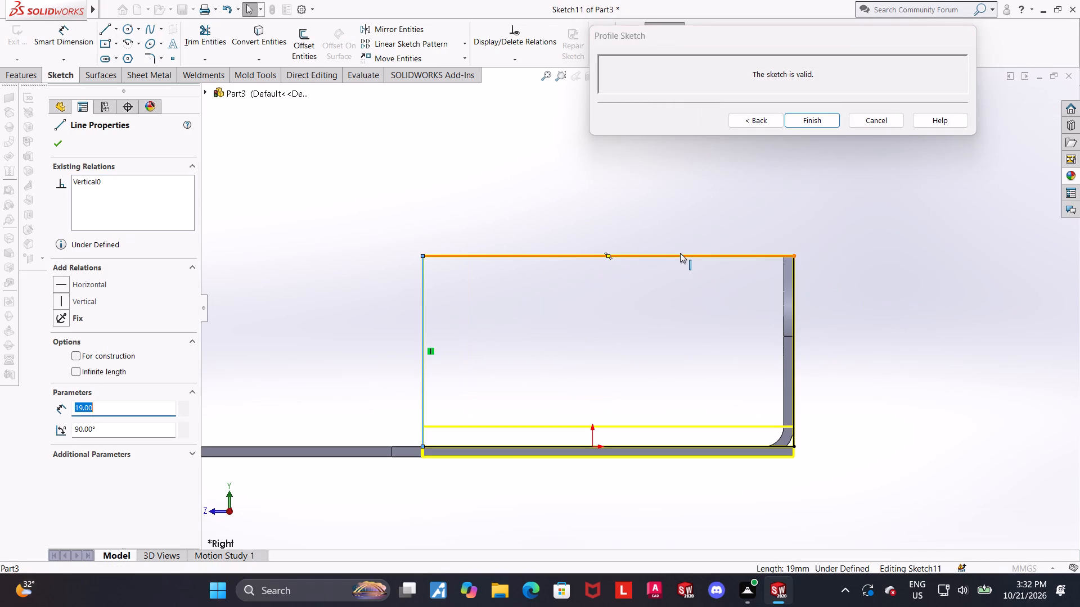
scroll(678, 256, up, 1)
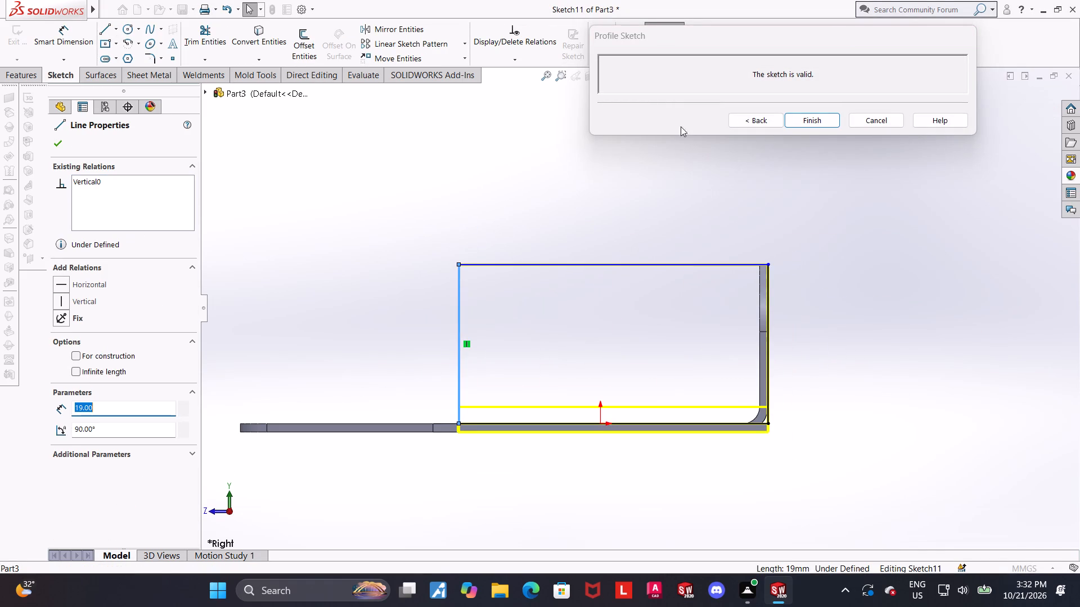
key(Escape)
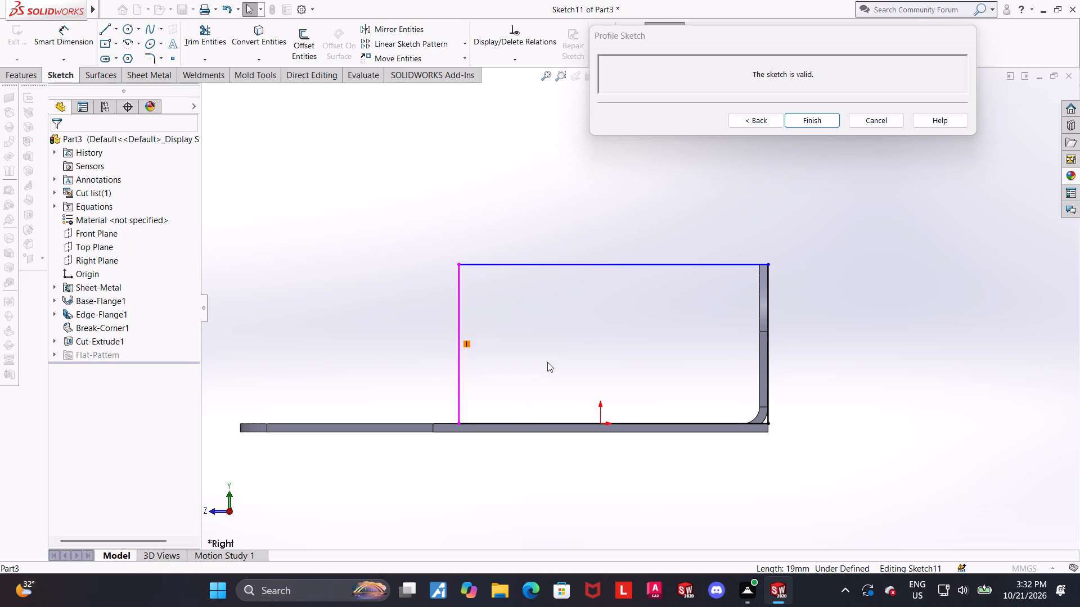
scroll(728, 246, up, 1)
scroll(727, 291, down, 1)
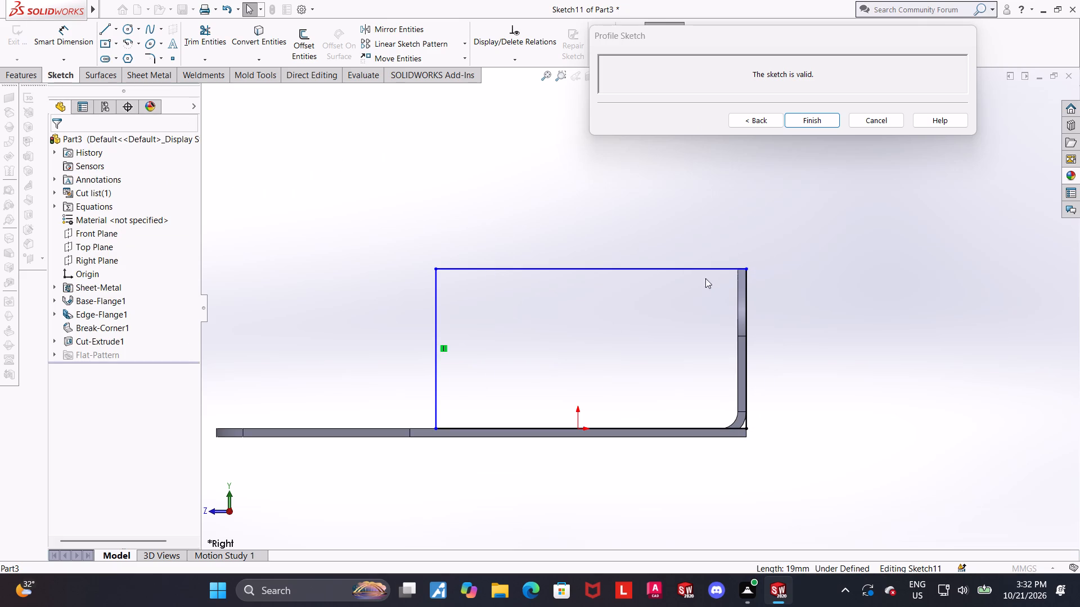
scroll(699, 278, down, 1)
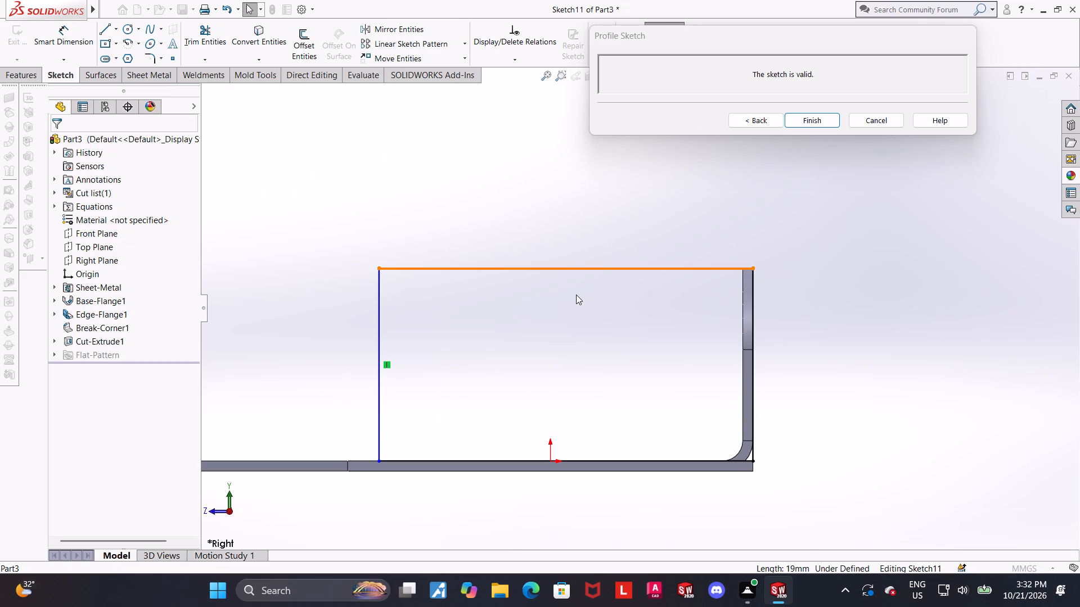
scroll(579, 284, up, 1)
scroll(579, 284, down, 1)
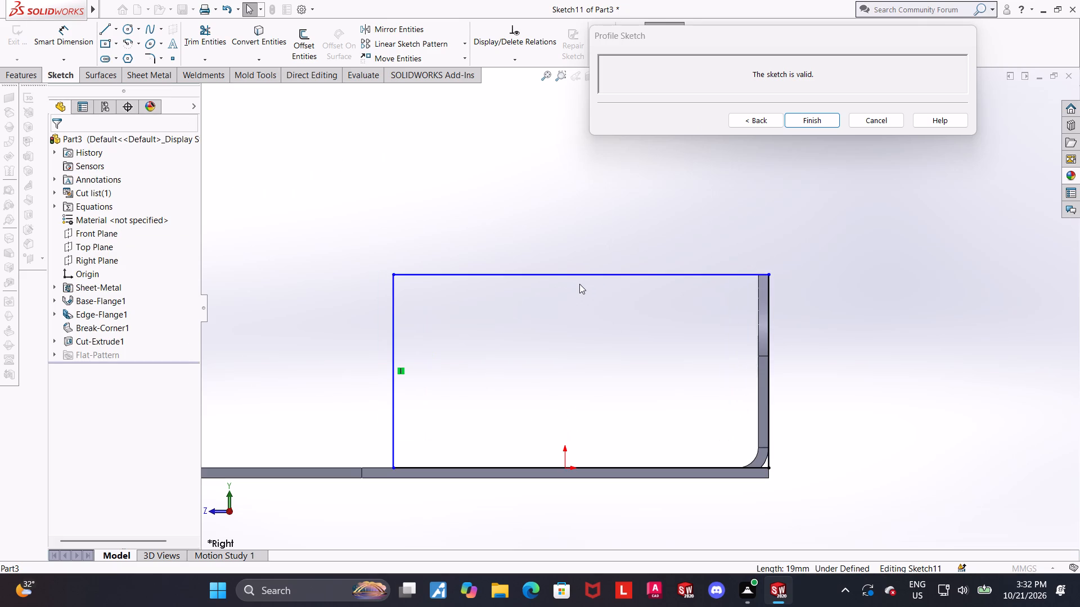
scroll(579, 284, up, 1)
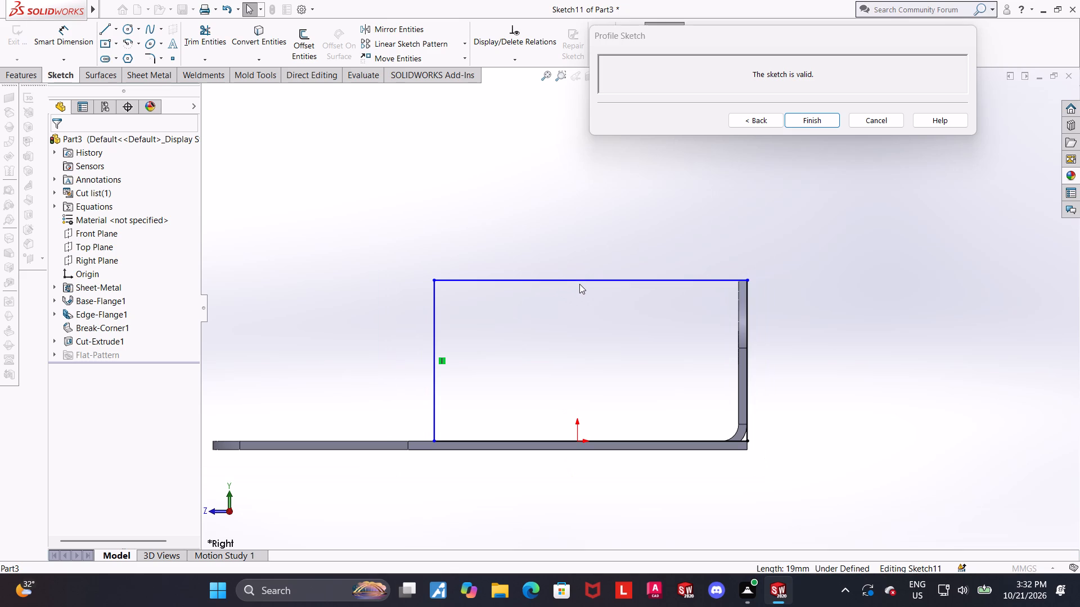
scroll(579, 284, down, 1)
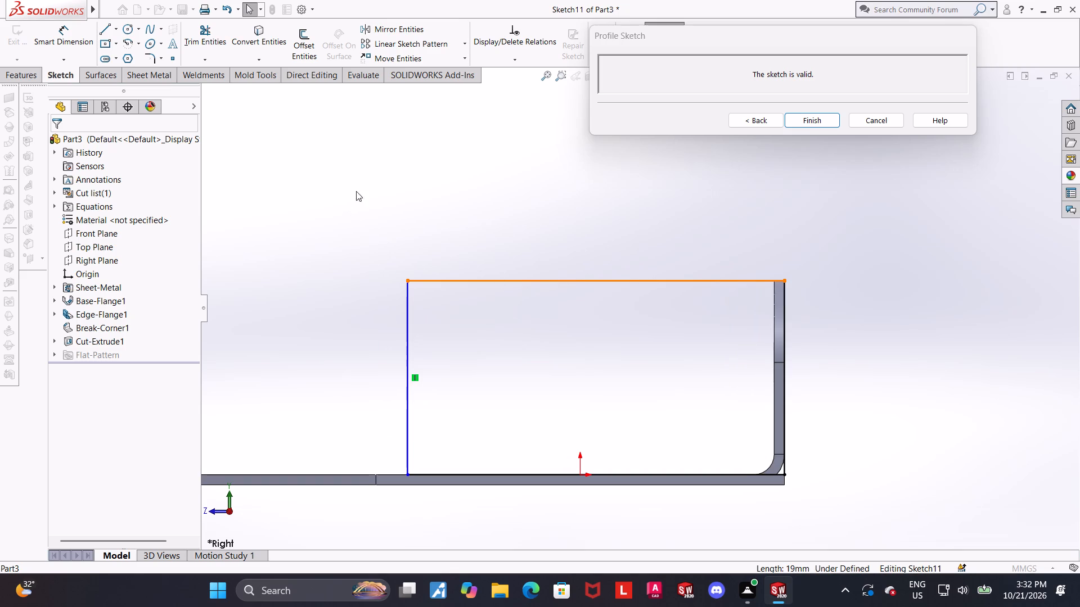
Dimension the profile's height from the base flange's bottom edge to the profile's top line as 15 mm.
click(61, 37)
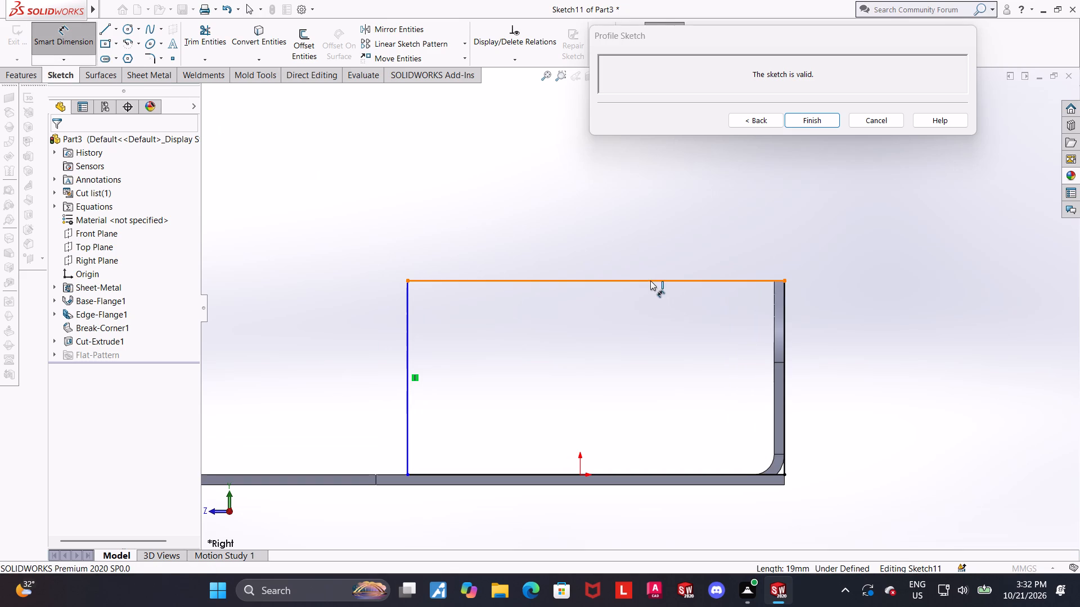
click(650, 280)
click(634, 487)
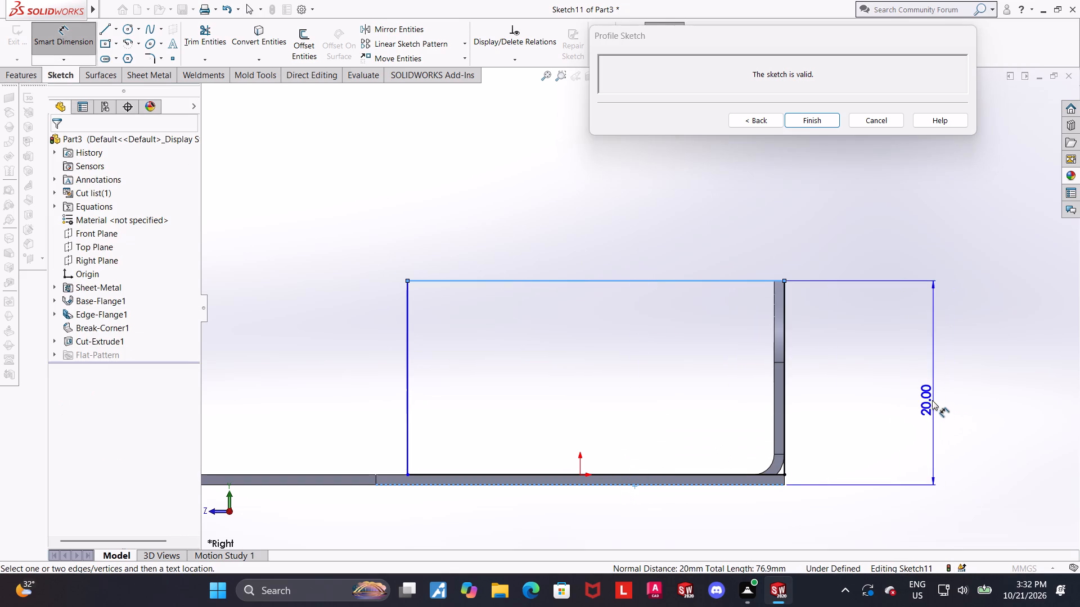
click(932, 400)
text(15)
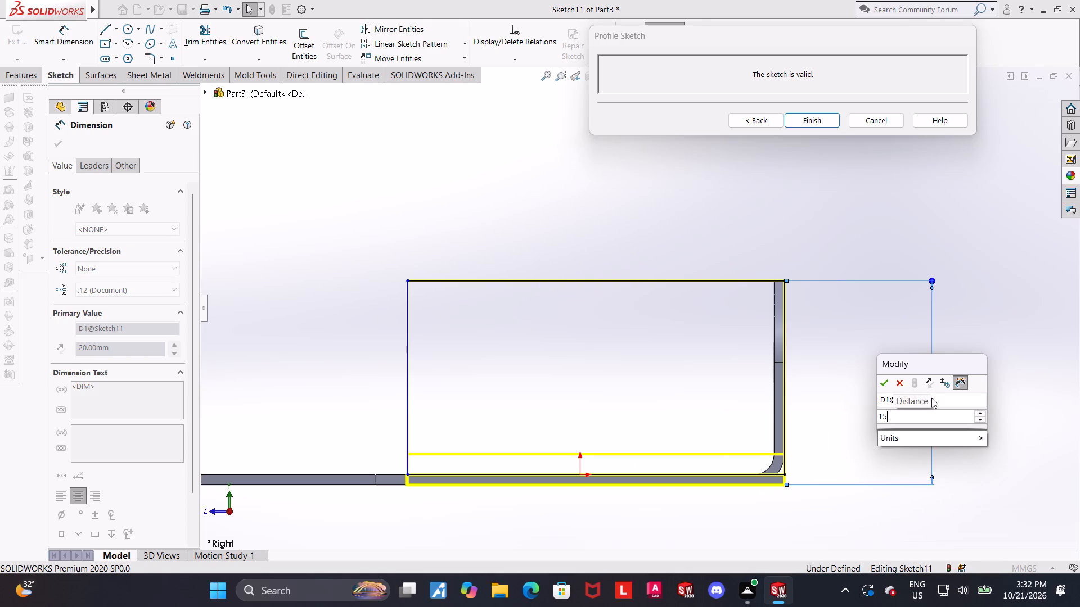
key(Return)
scroll(853, 387, up, 1)
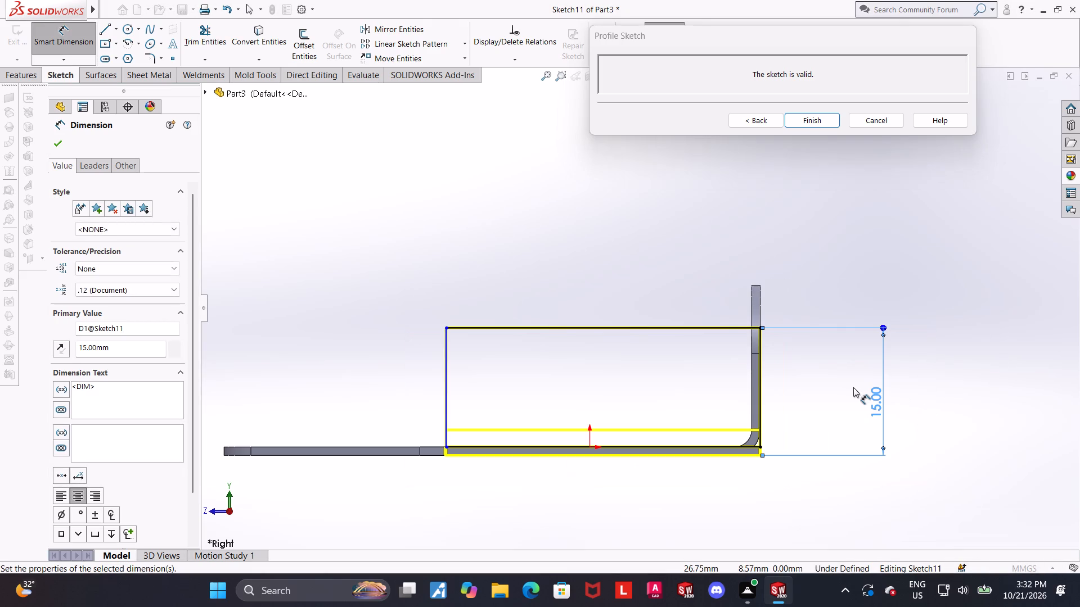
scroll(853, 387, down, 1)
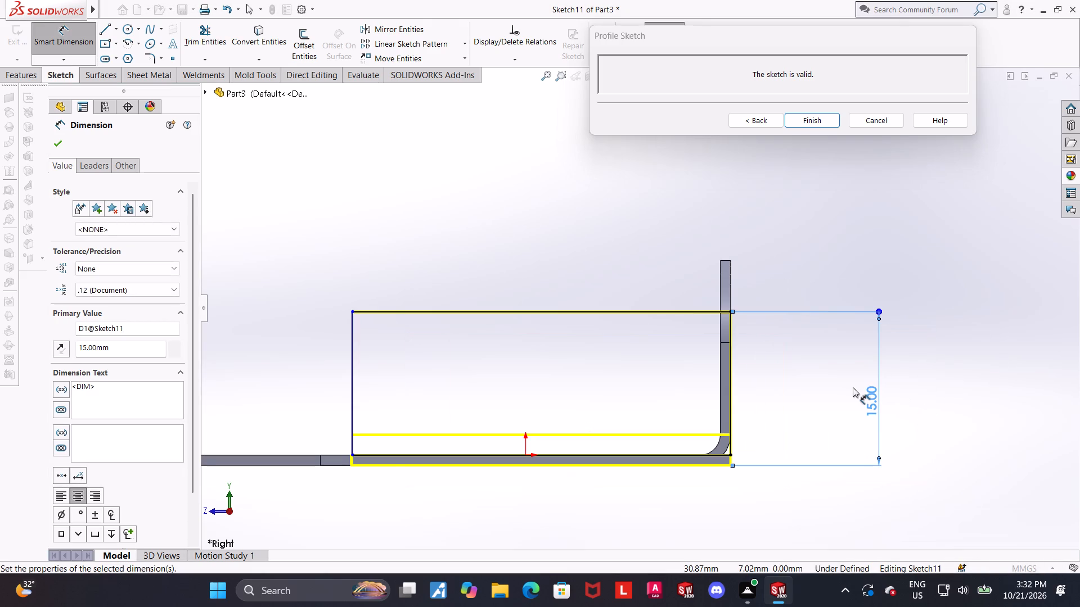
scroll(853, 387, up, 1)
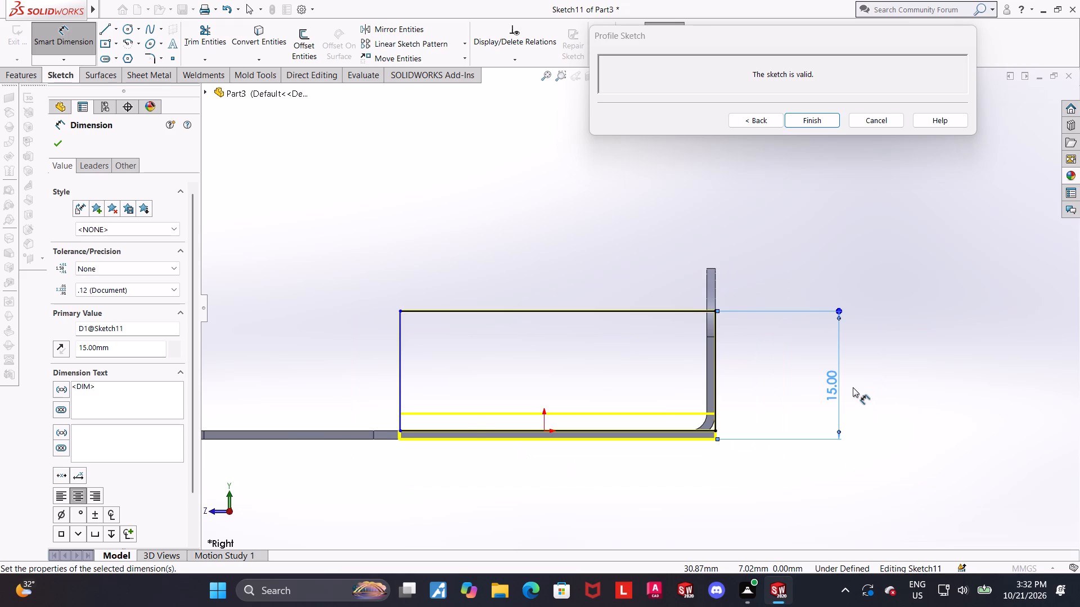
scroll(853, 387, down, 1)
scroll(853, 387, up, 1)
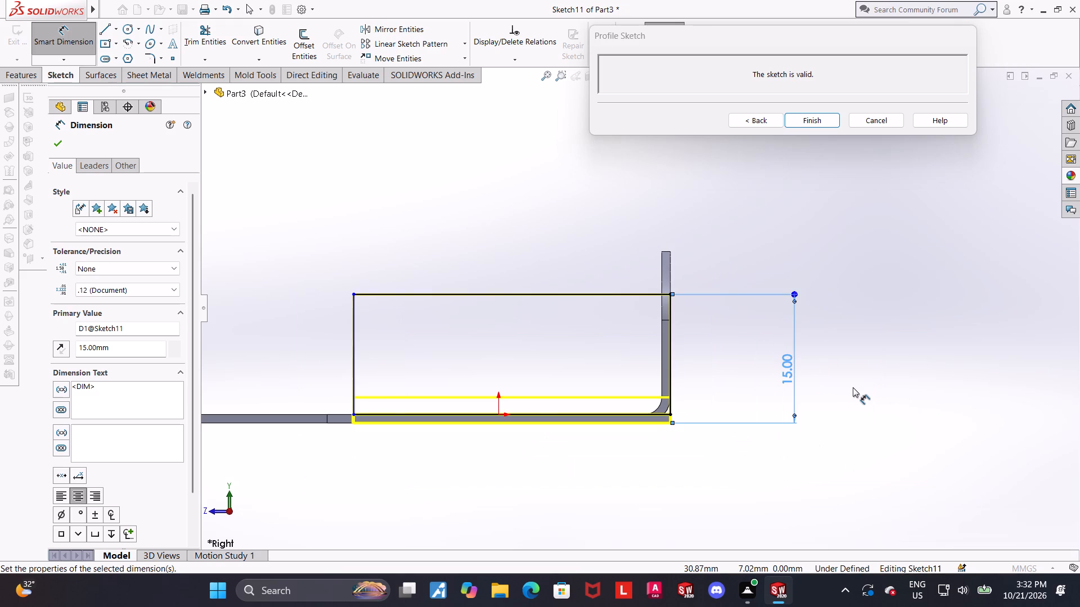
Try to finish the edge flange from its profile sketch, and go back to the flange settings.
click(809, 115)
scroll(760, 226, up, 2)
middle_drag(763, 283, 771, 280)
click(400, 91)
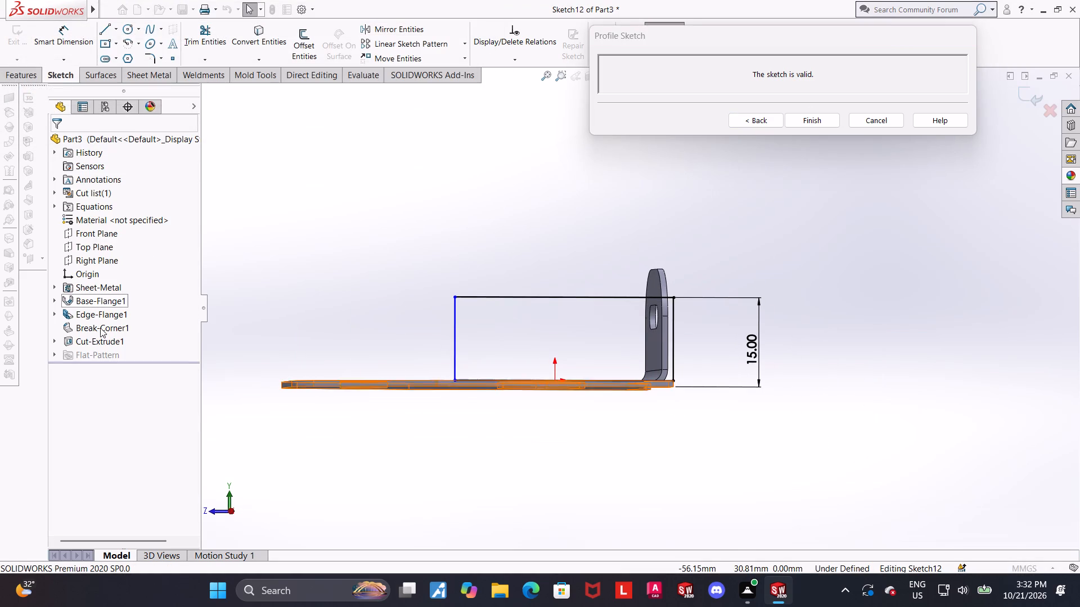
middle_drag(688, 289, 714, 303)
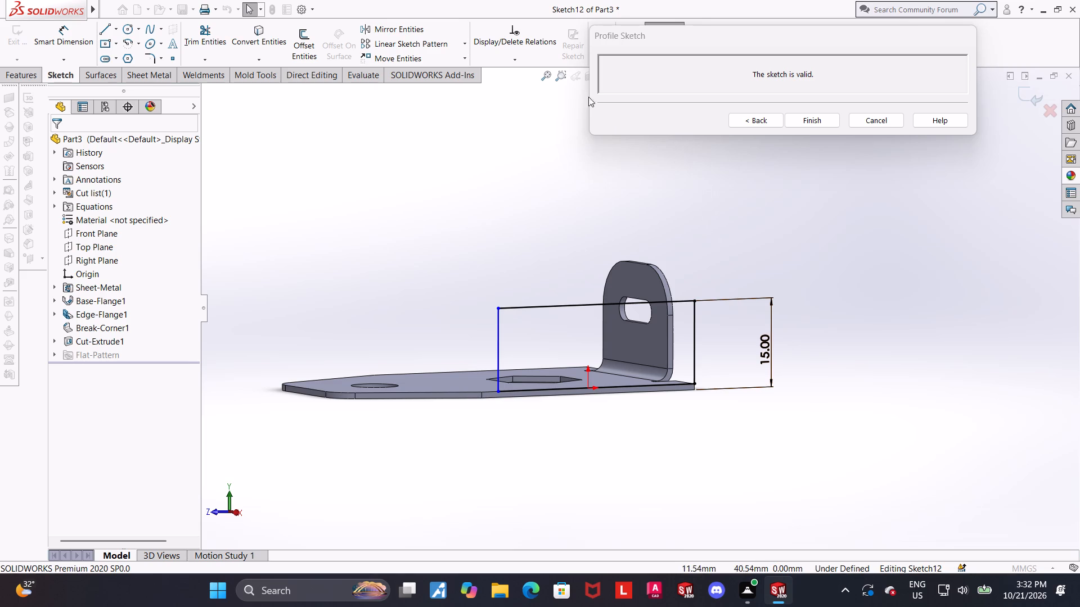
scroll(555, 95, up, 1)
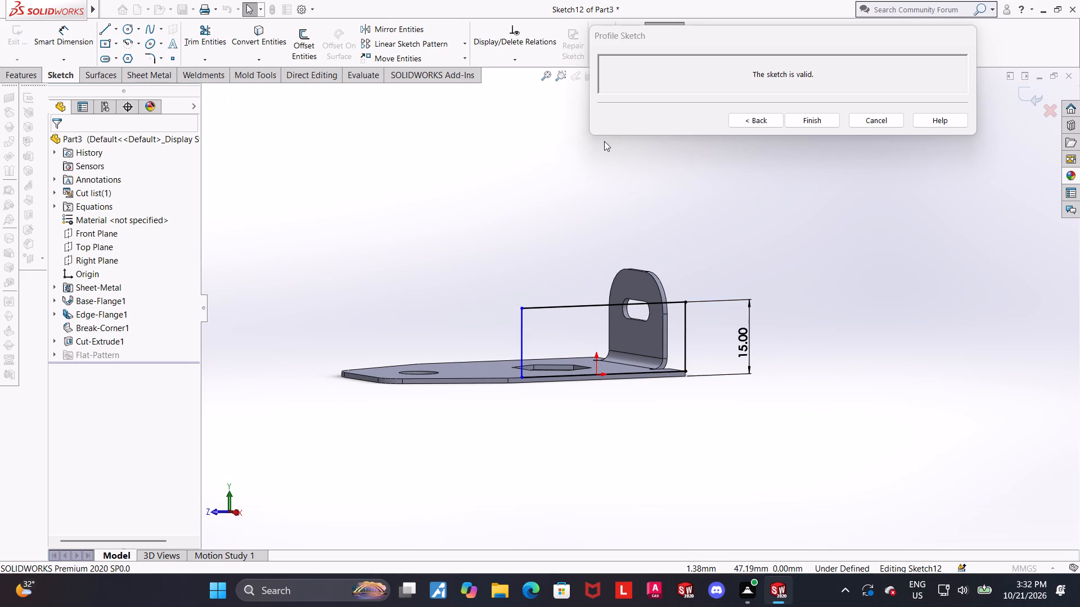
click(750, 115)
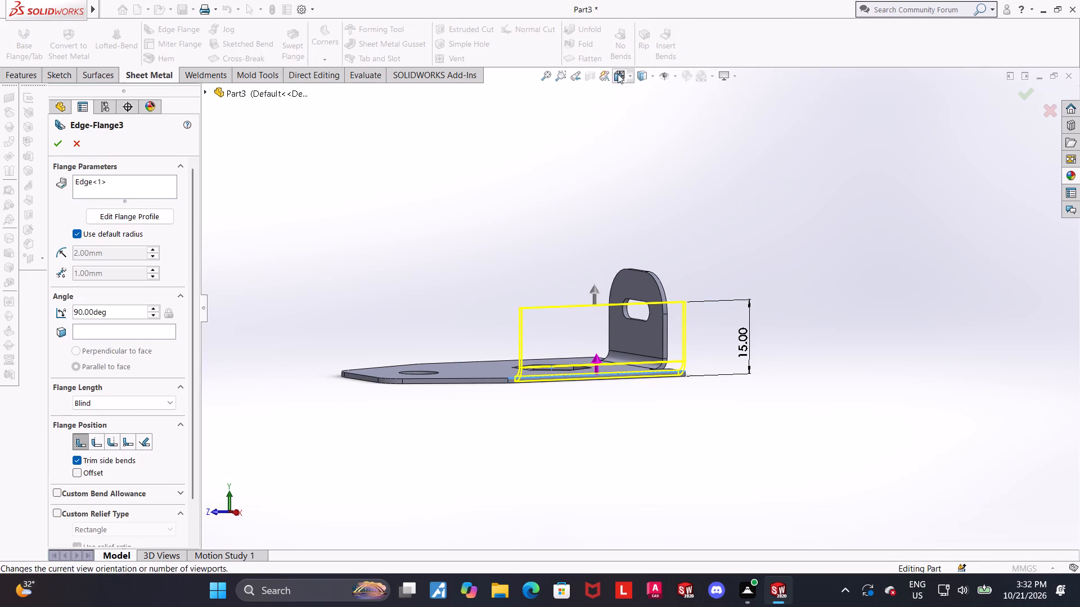
Edit the side edge flange's profile and dimension its width between the two vertical sides as 35 mm.
click(620, 76)
click(571, 366)
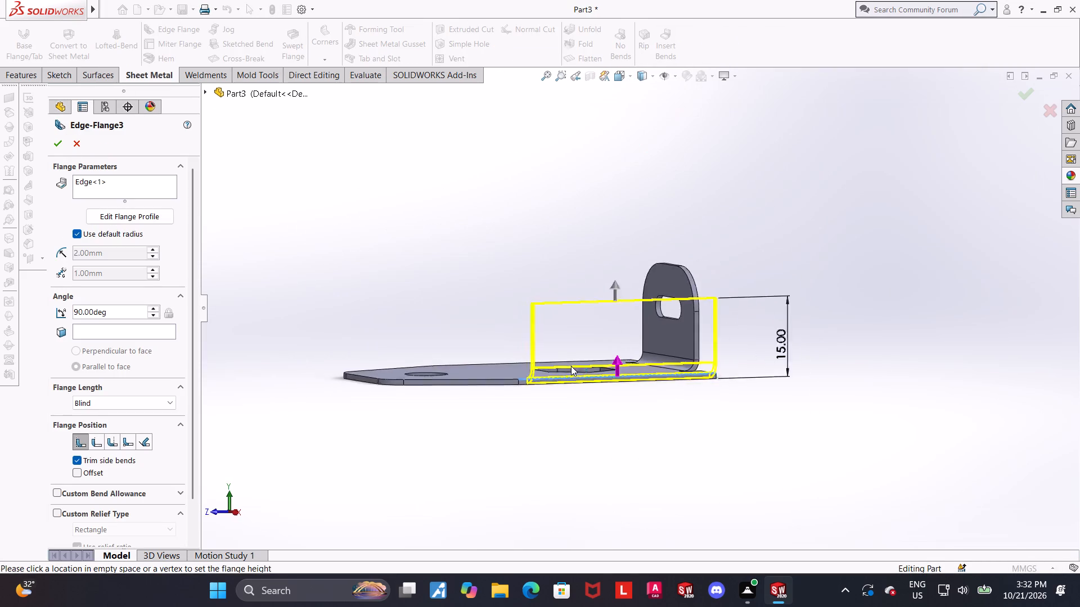
scroll(588, 365, up, 4)
scroll(715, 334, down, 1)
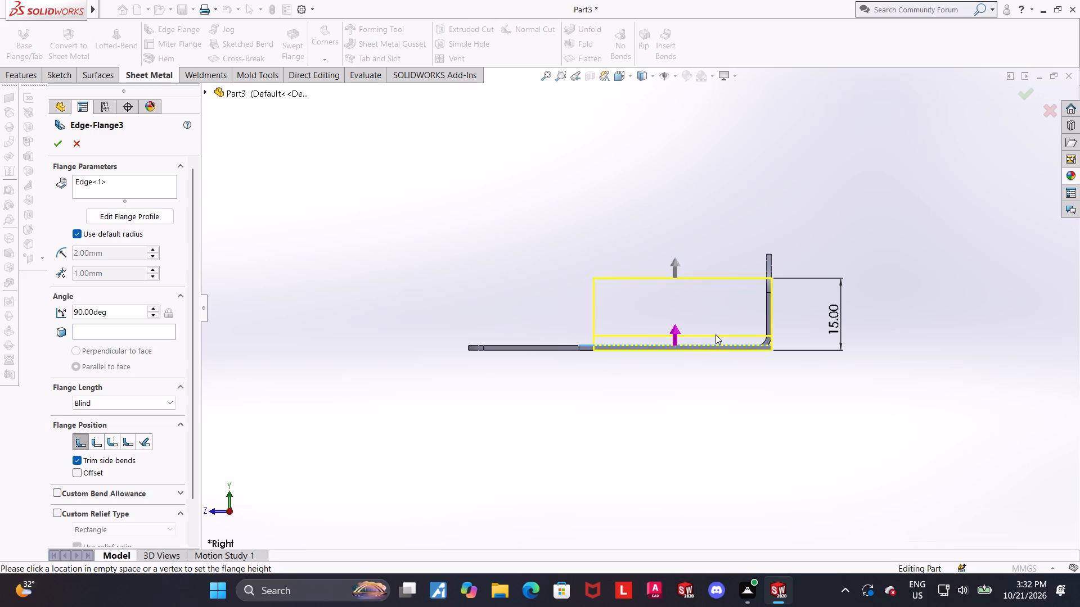
scroll(674, 334, down, 2)
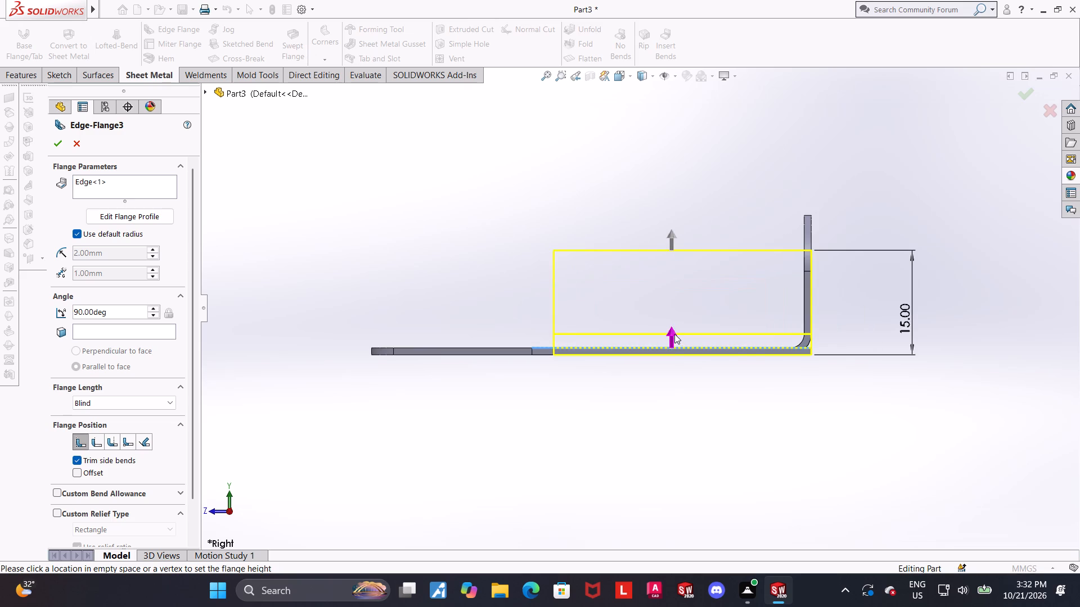
scroll(919, 248, down, 2)
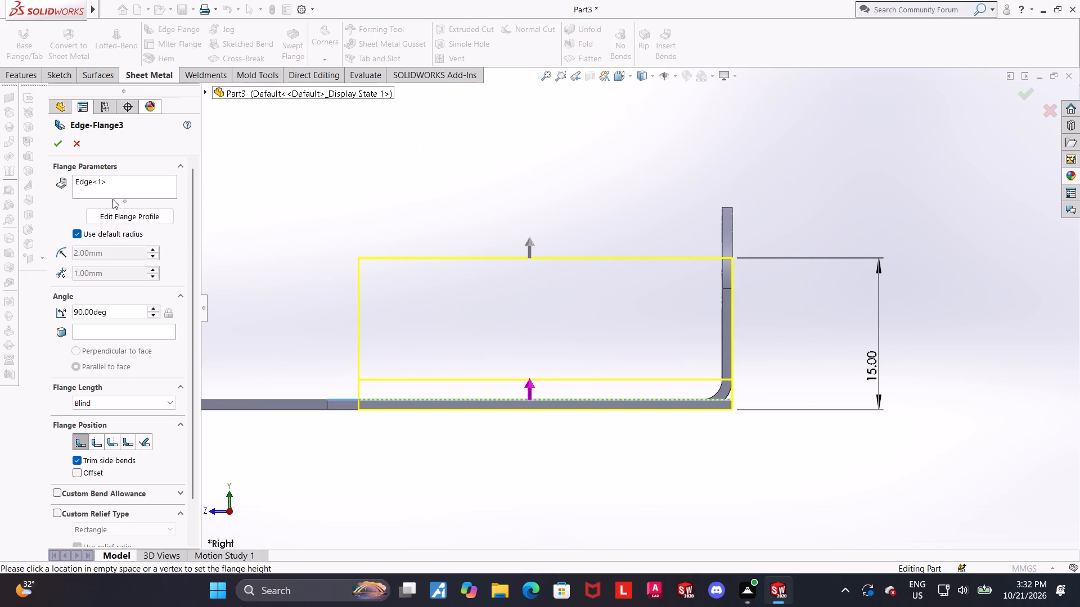
click(118, 214)
click(56, 37)
click(733, 311)
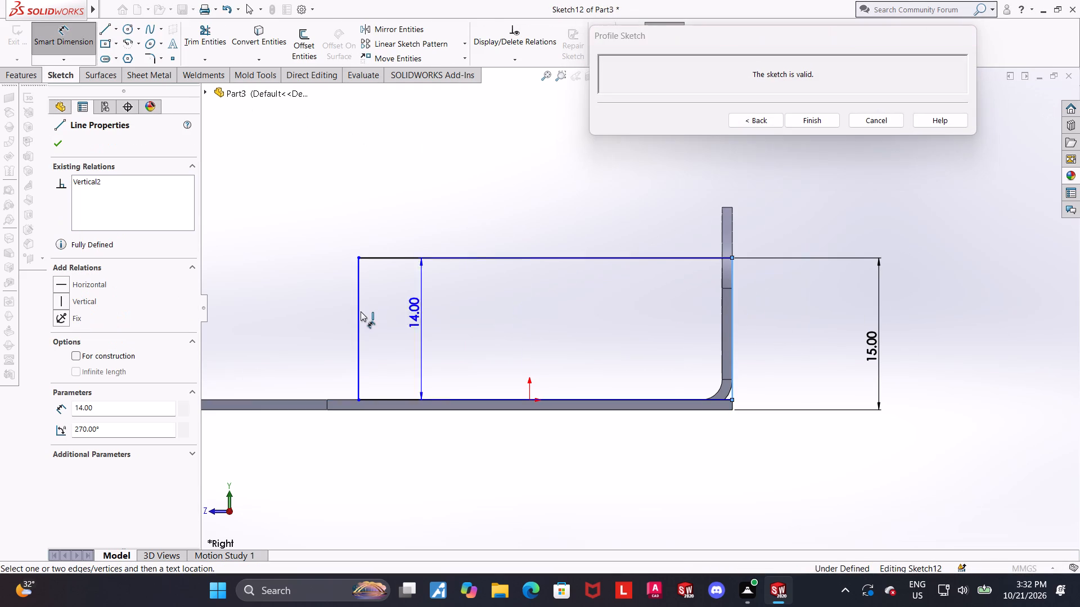
click(361, 311)
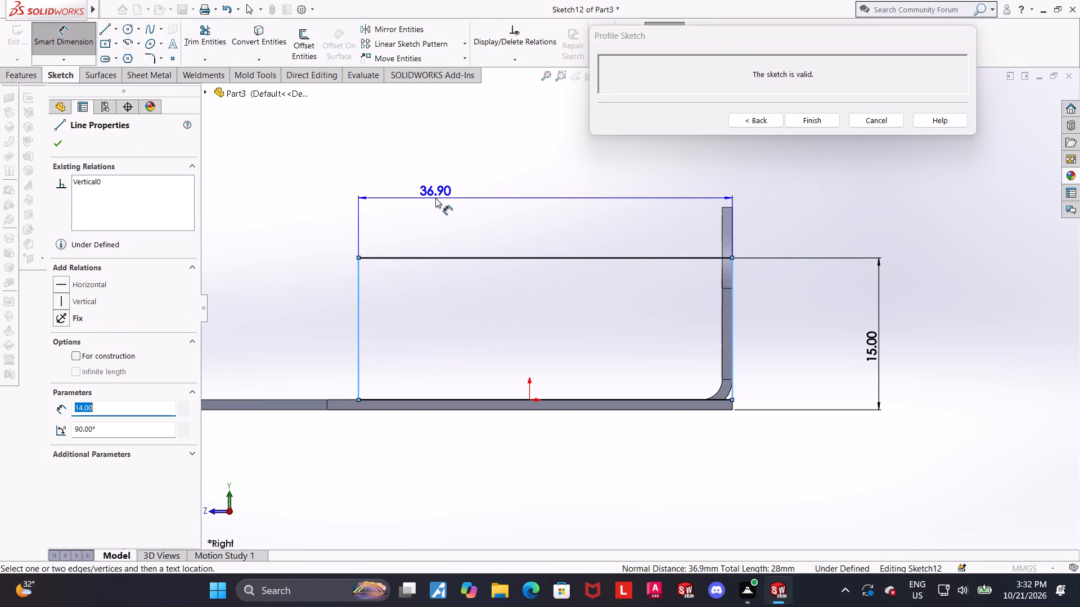
click(435, 198)
text(35)
key(Return)
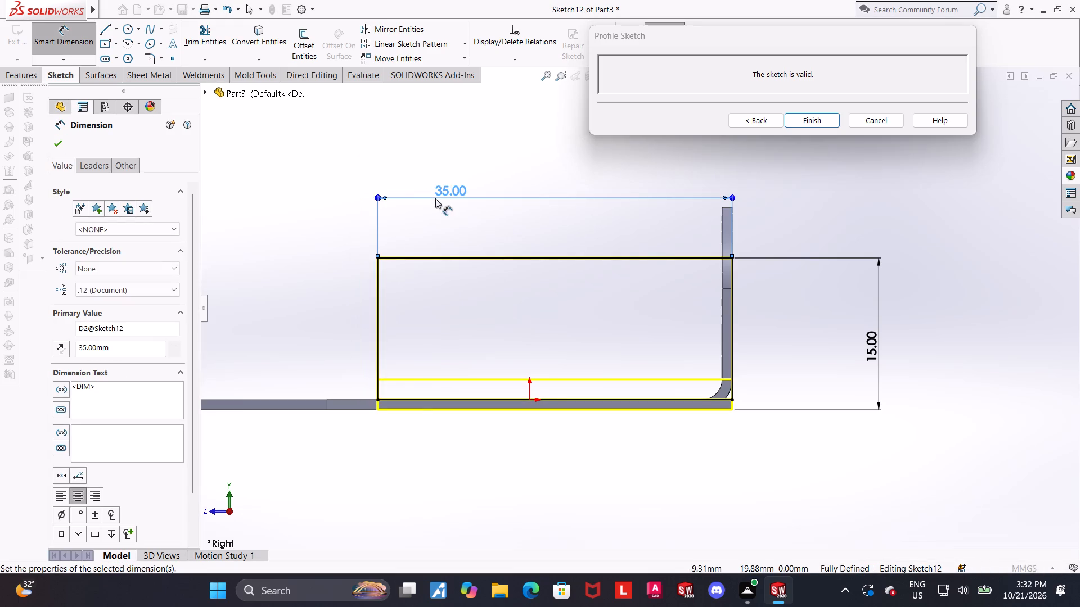
Examine the side flange's profile and preview from several angles against the base flange and the slotted flange's bend.
scroll(452, 211, up, 1)
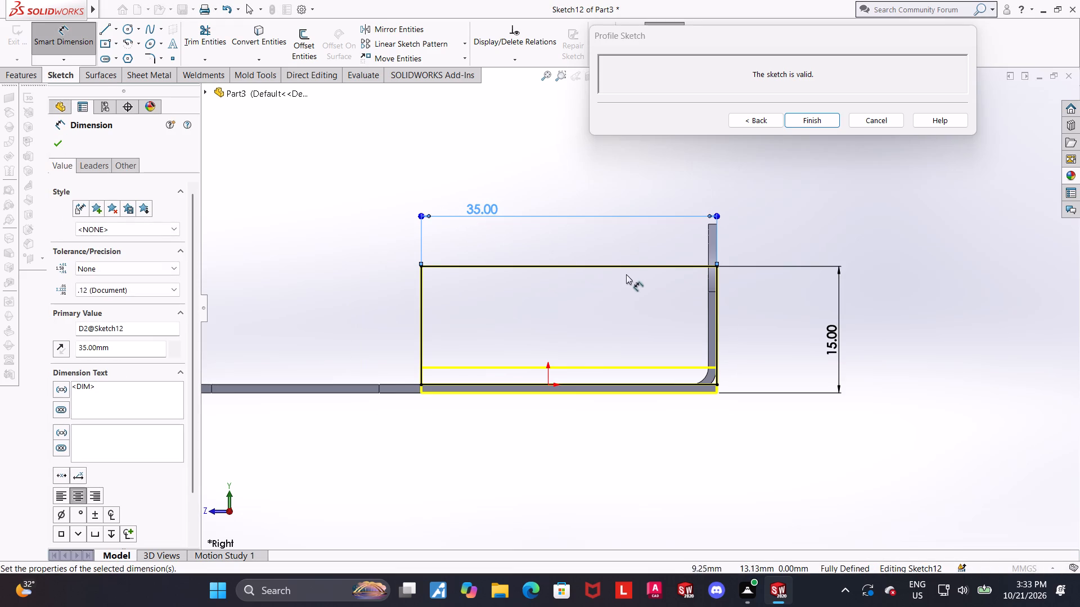
middle_drag(492, 357, 503, 403)
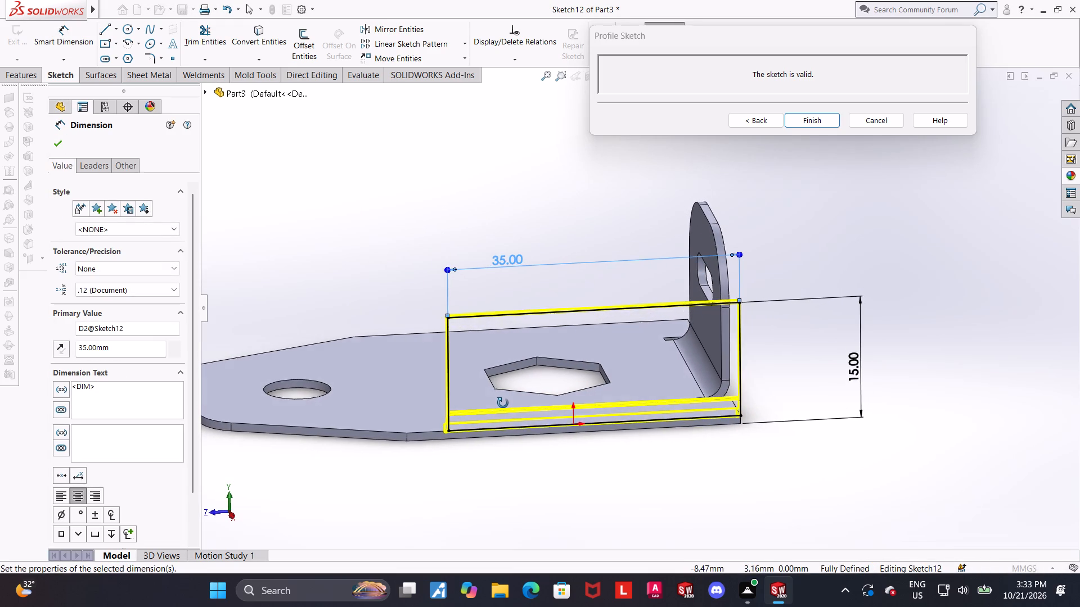
middle_drag(503, 403, 519, 447)
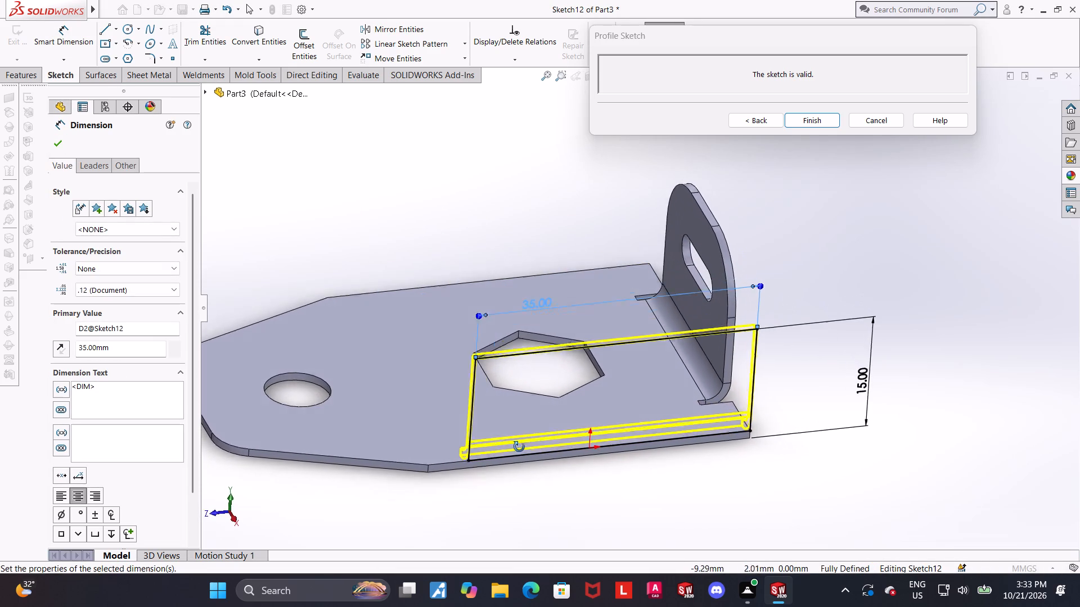
middle_drag(519, 447, 532, 451)
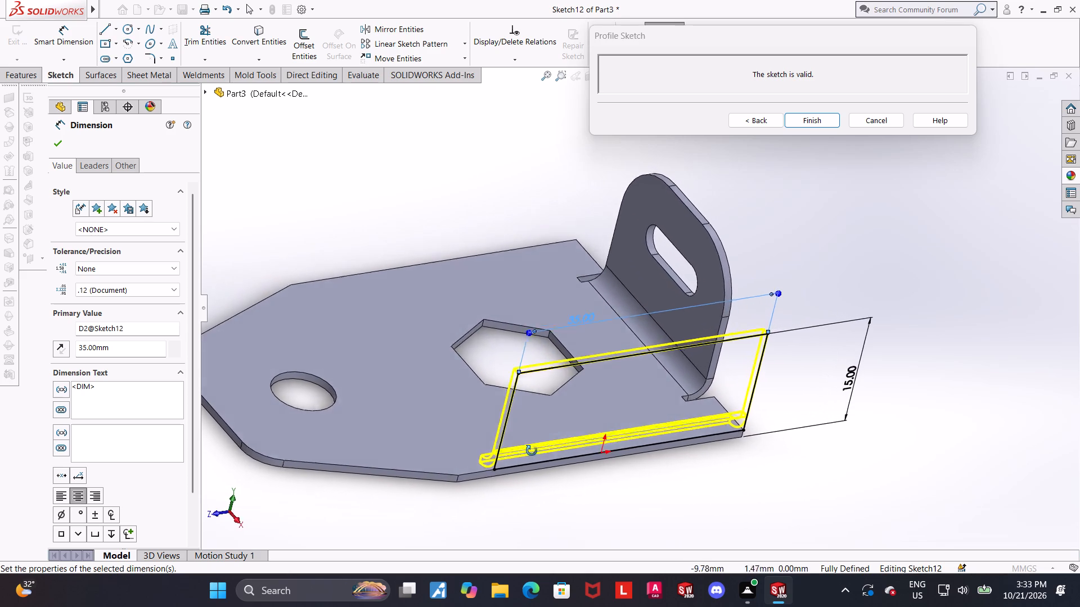
middle_drag(532, 451, 517, 413)
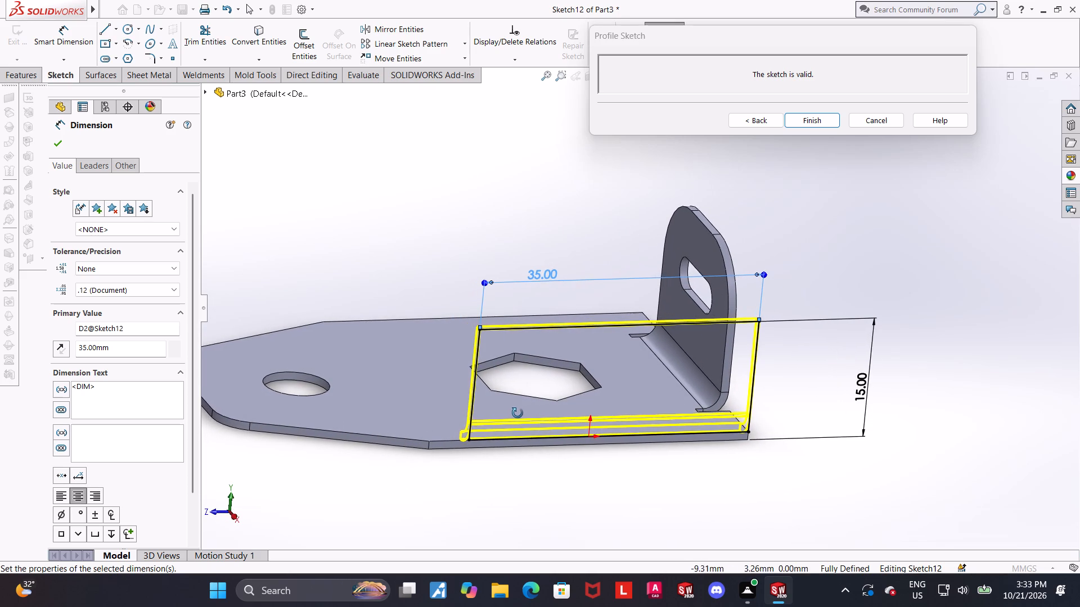
middle_drag(517, 413, 498, 397)
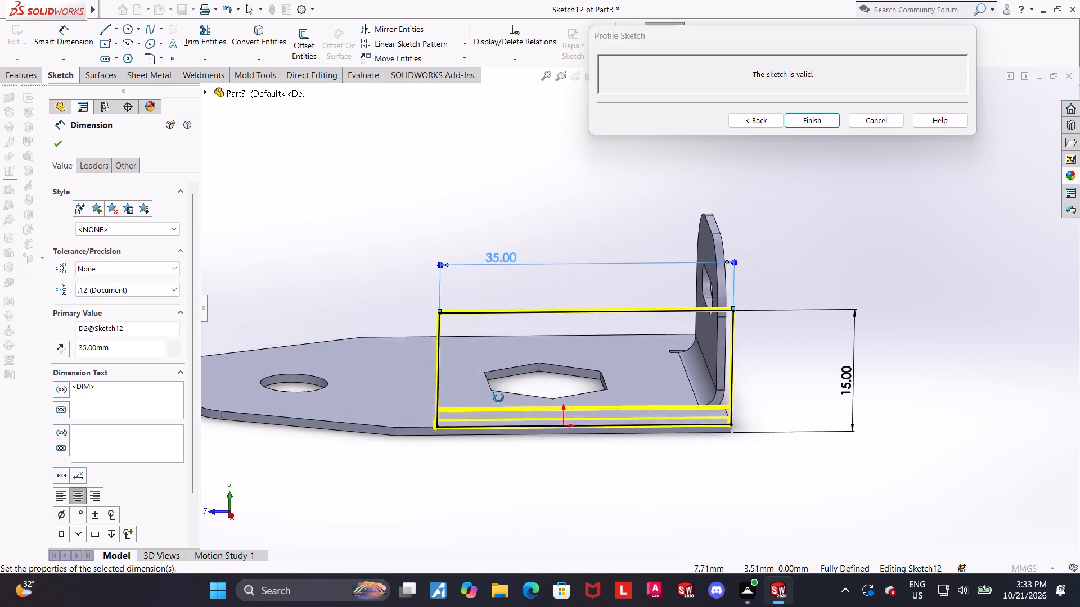
middle_drag(498, 397, 501, 405)
scroll(497, 407, up, 2)
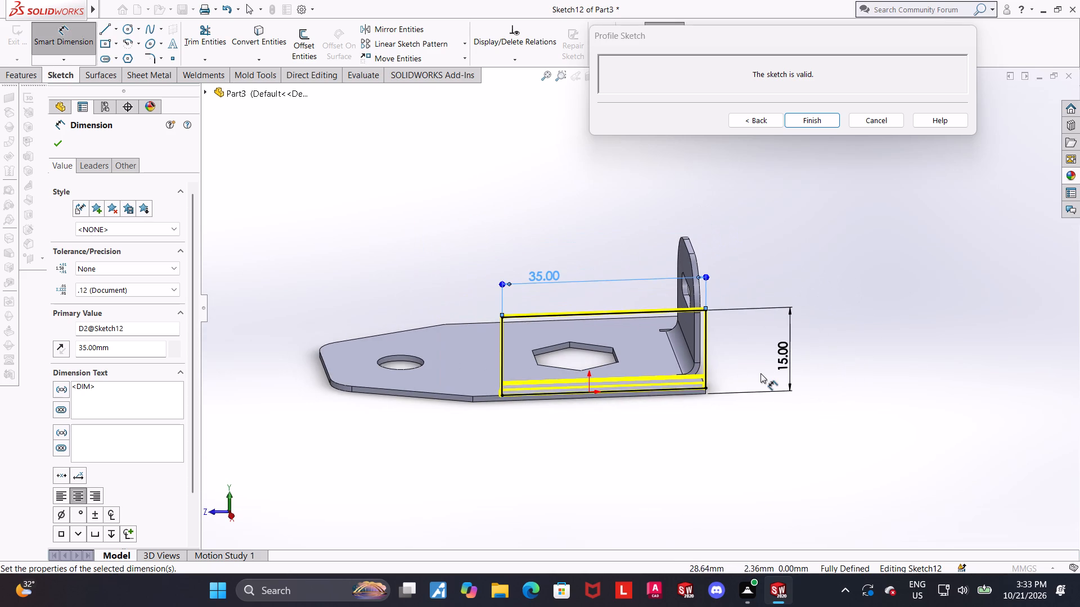
scroll(760, 373, down, 1)
scroll(733, 336, down, 1)
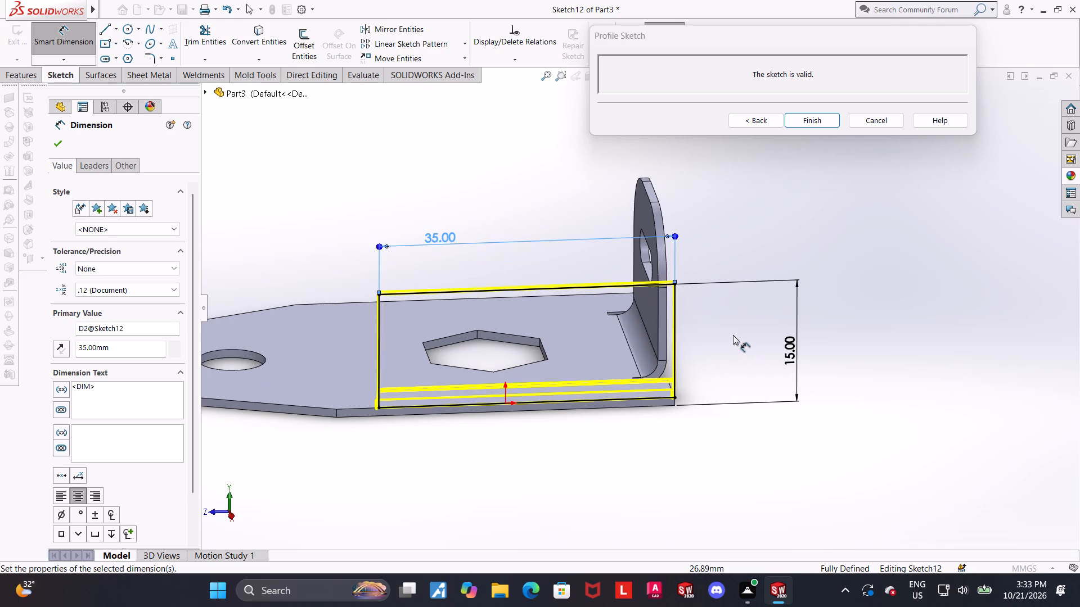
scroll(733, 335, up, 1)
scroll(732, 334, down, 2)
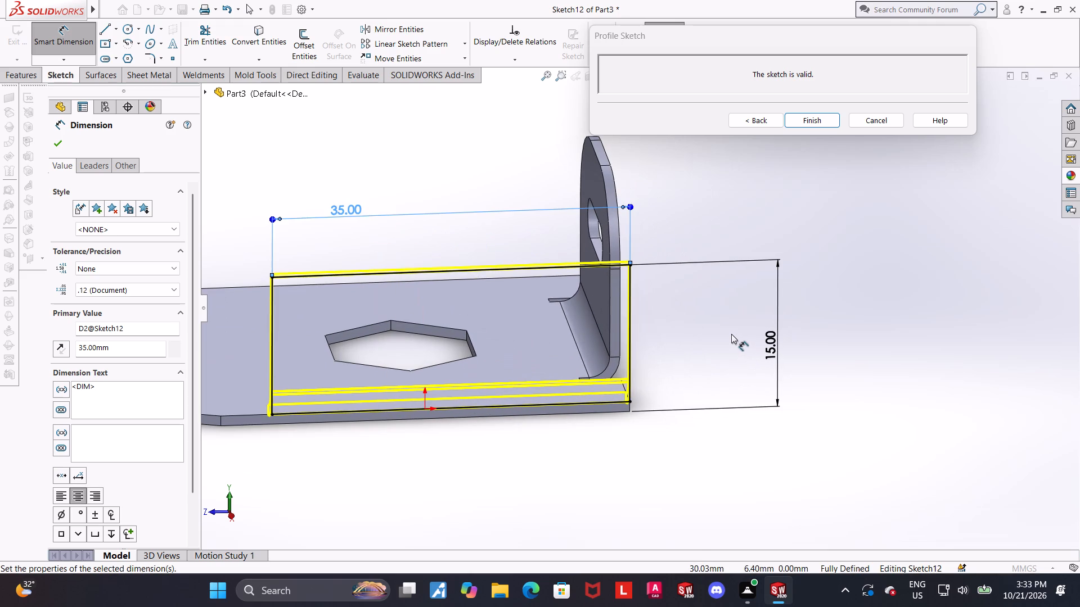
middle_drag(731, 333, 752, 333)
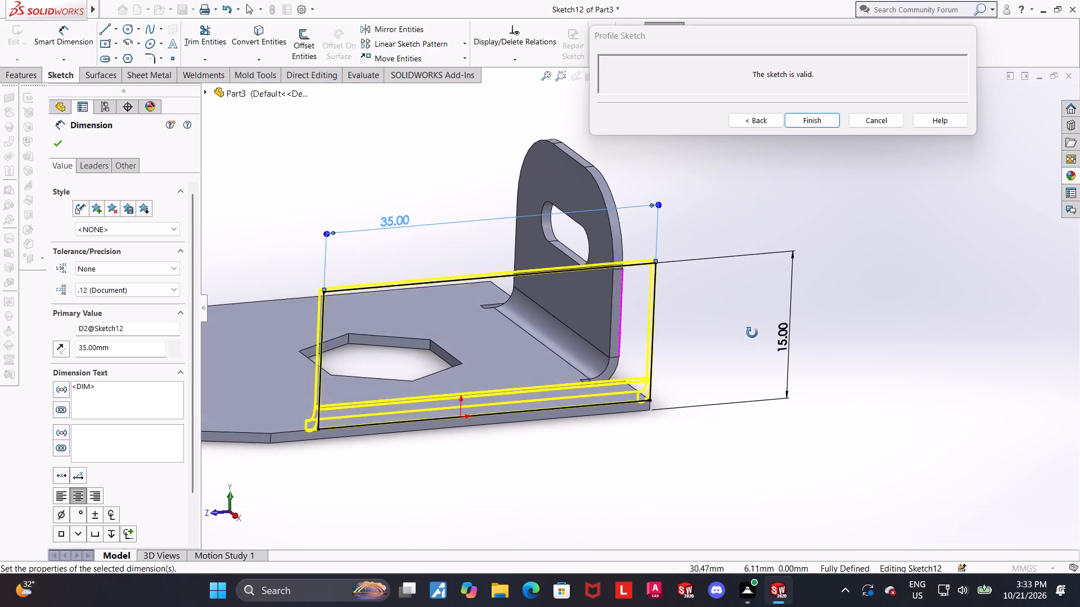
middle_drag(752, 333, 731, 336)
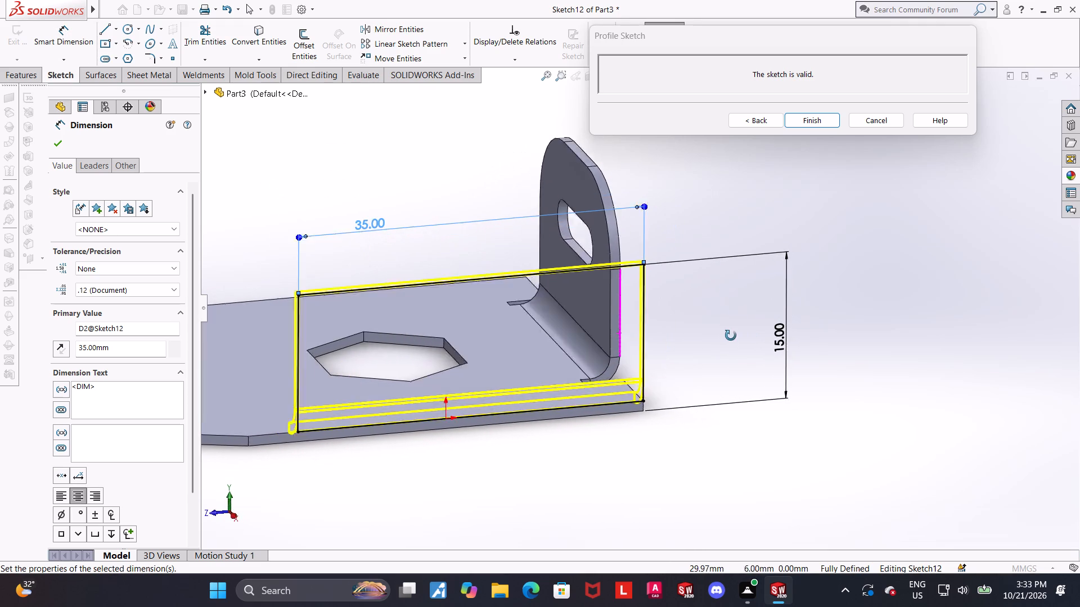
middle_drag(731, 336, 736, 333)
scroll(737, 327, up, 3)
scroll(651, 299, down, 3)
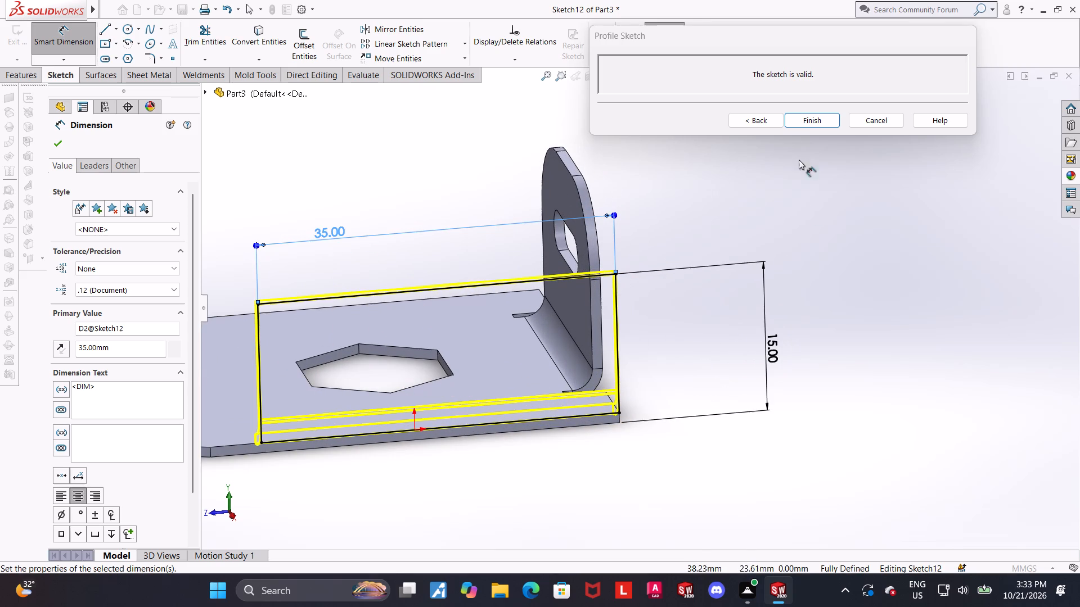
Try to finish the edge flange from its 35 mm wide profile sketch, and go back to the flange settings.
click(805, 124)
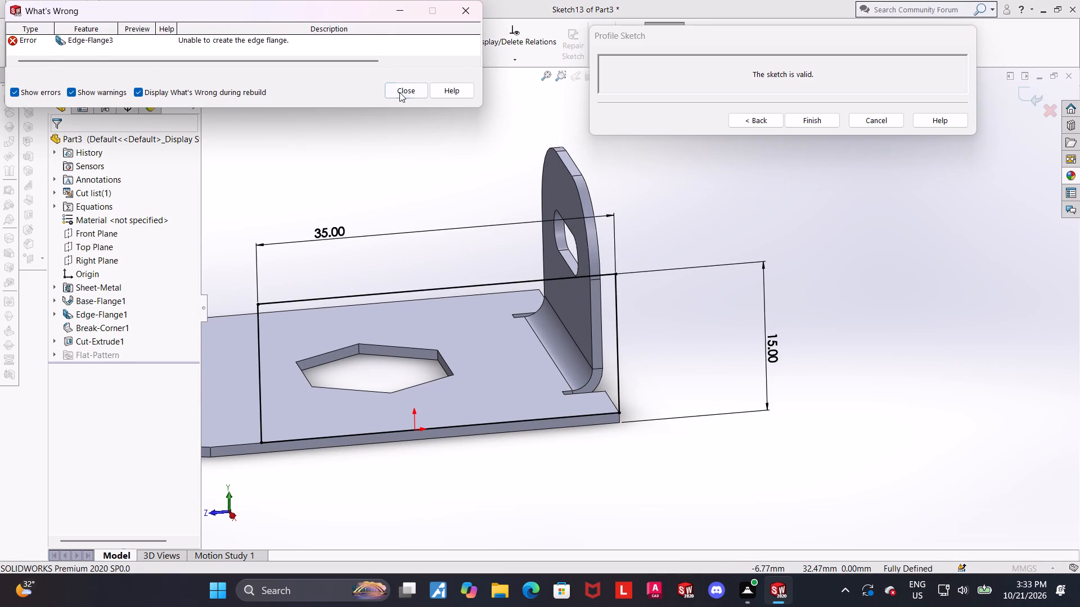
click(399, 92)
click(751, 115)
middle_drag(715, 196, 740, 197)
scroll(674, 274, up, 1)
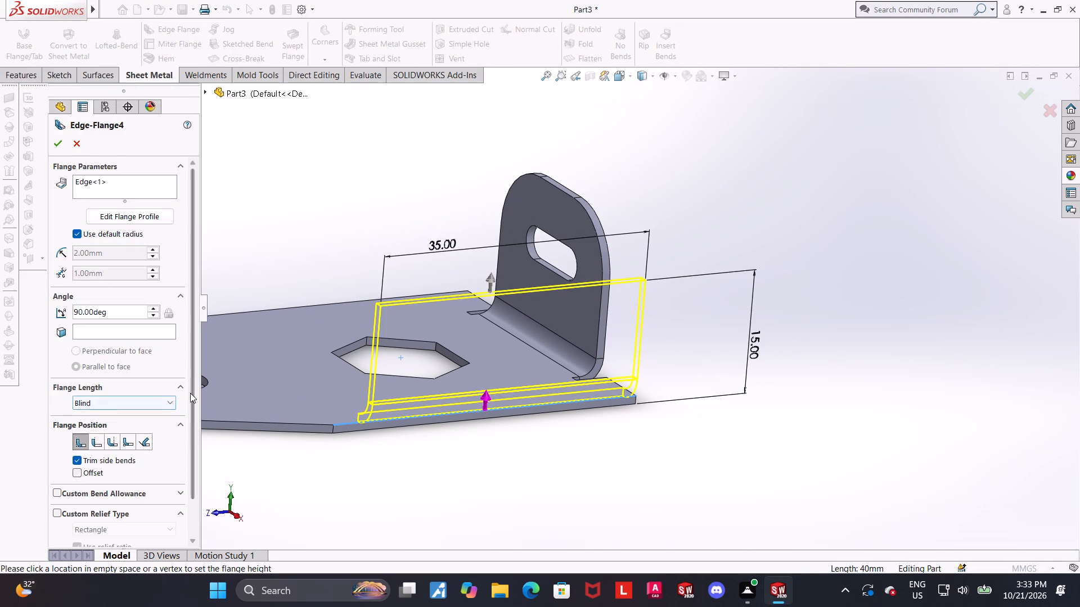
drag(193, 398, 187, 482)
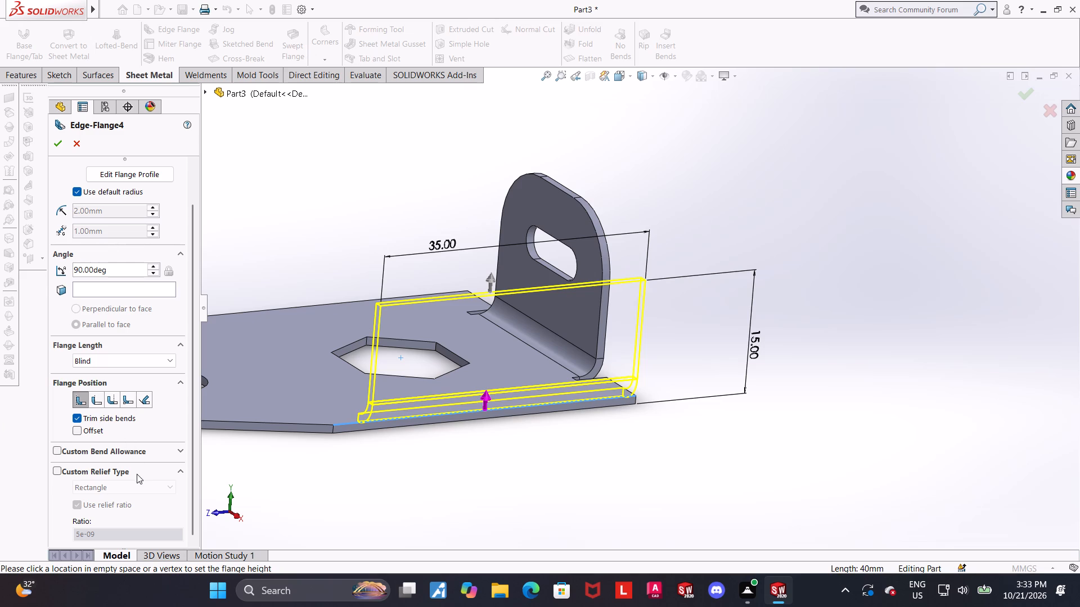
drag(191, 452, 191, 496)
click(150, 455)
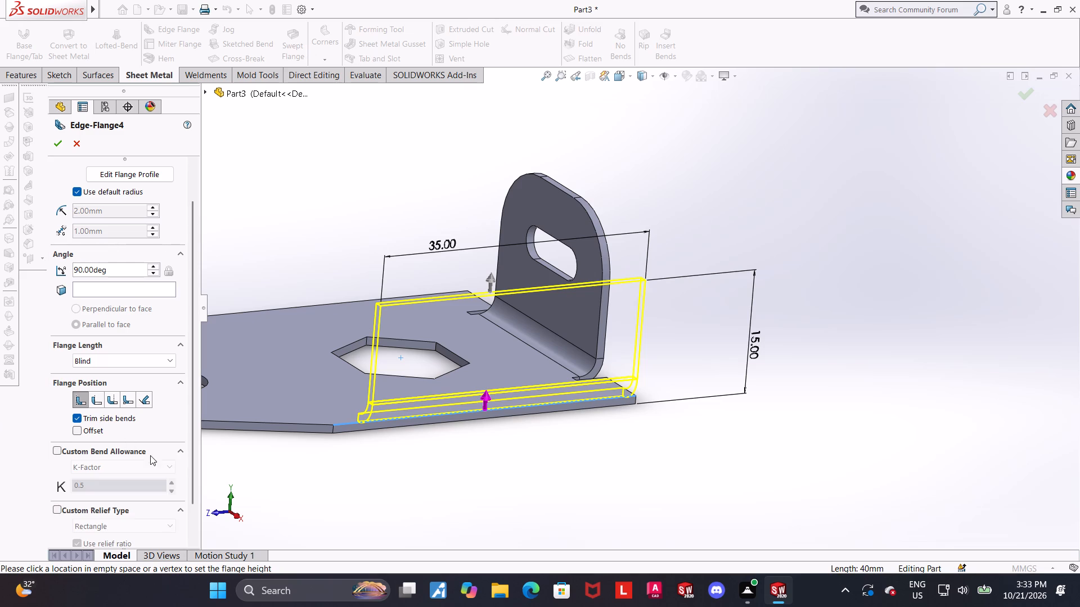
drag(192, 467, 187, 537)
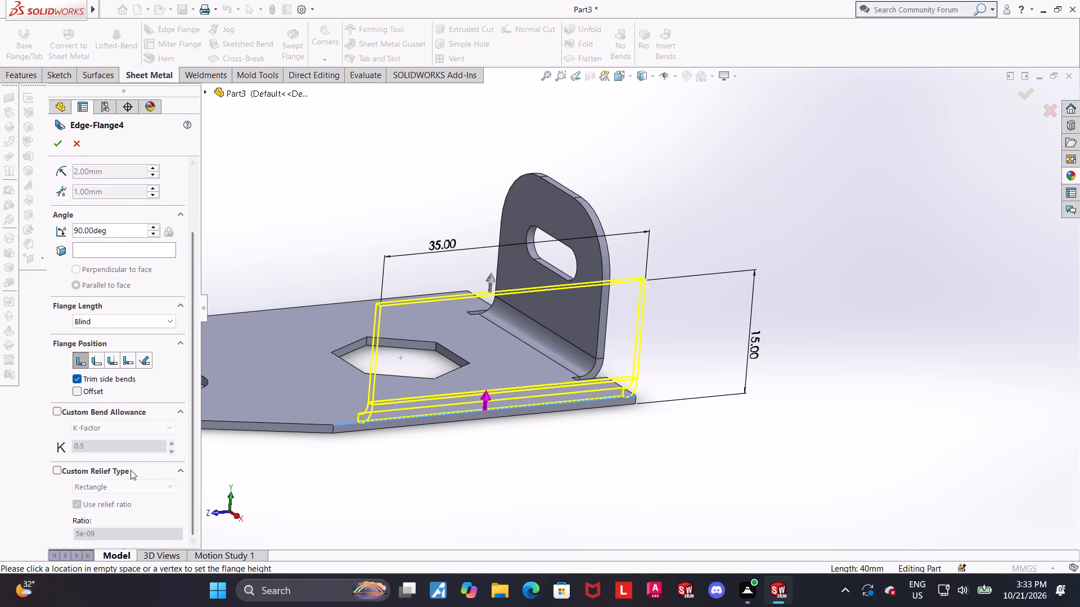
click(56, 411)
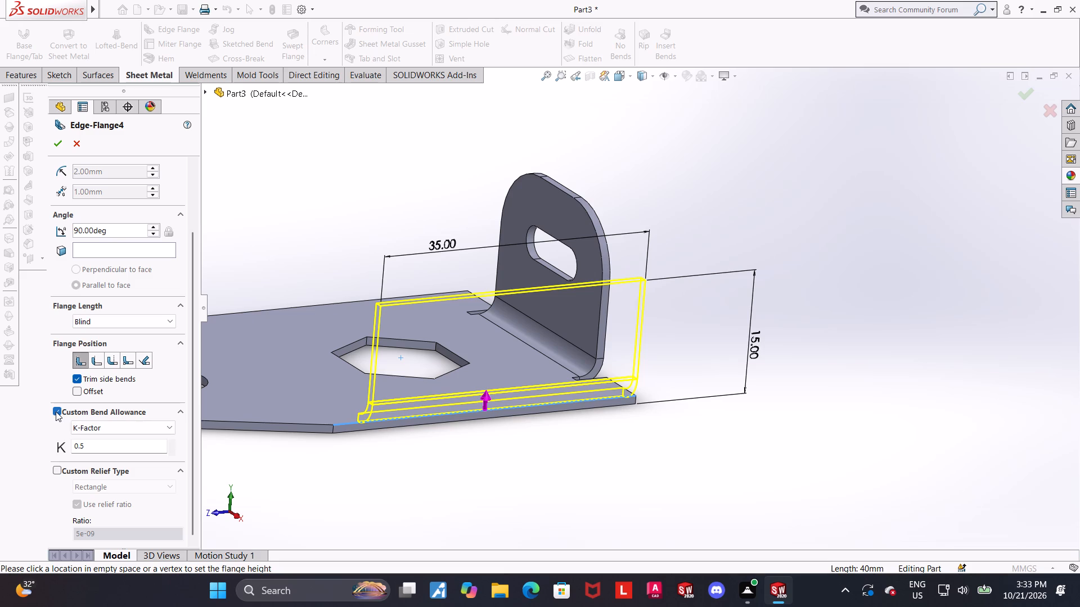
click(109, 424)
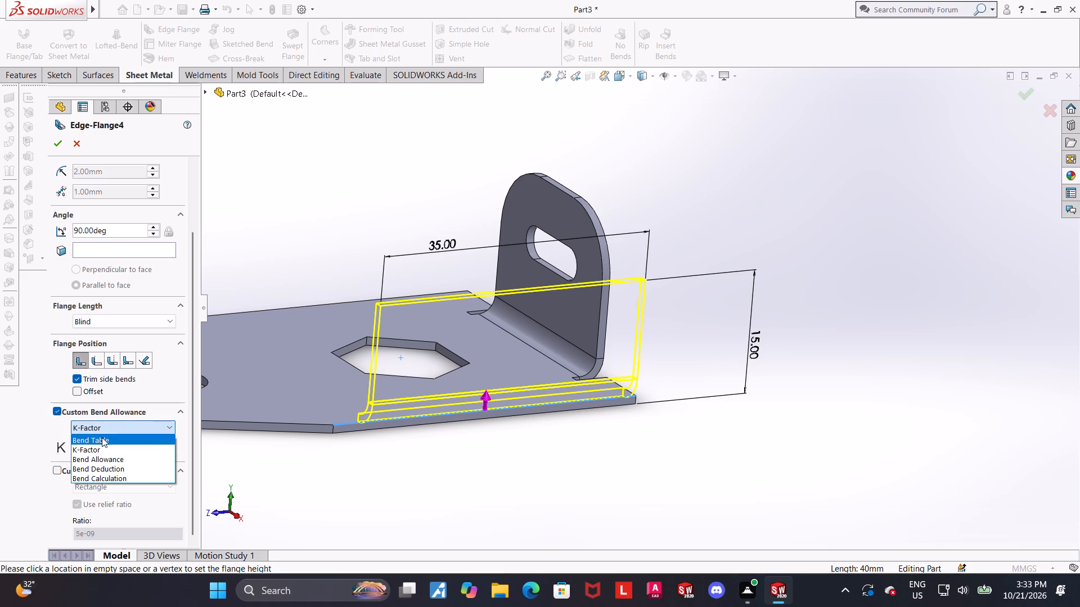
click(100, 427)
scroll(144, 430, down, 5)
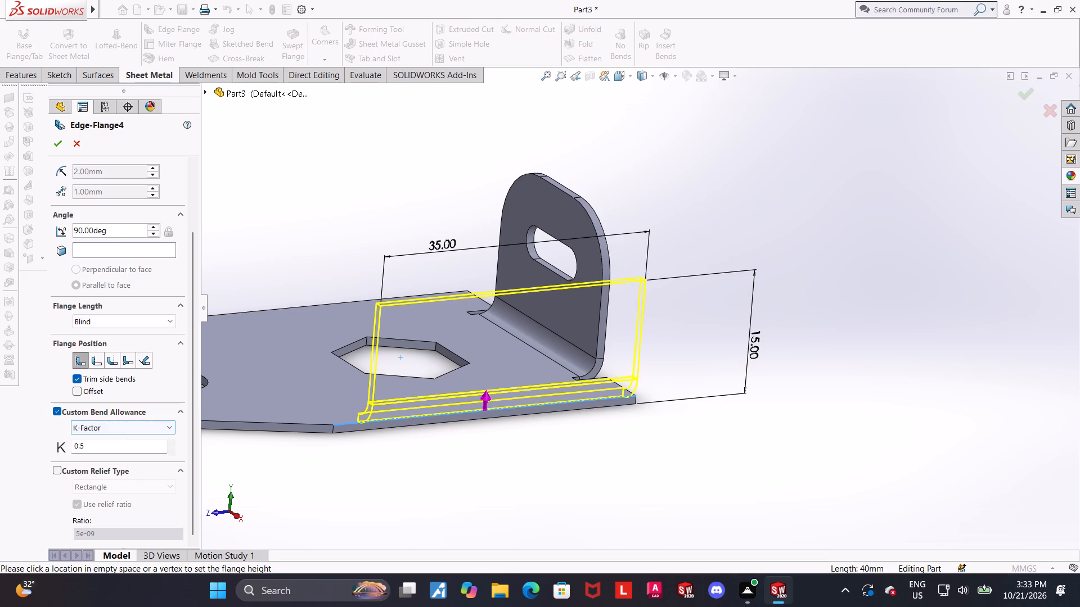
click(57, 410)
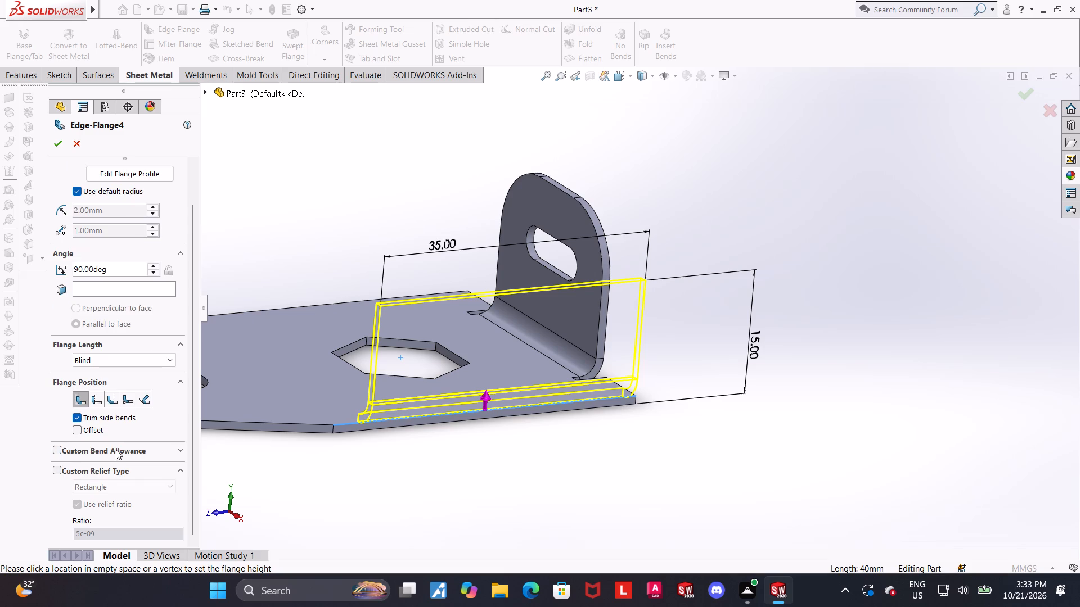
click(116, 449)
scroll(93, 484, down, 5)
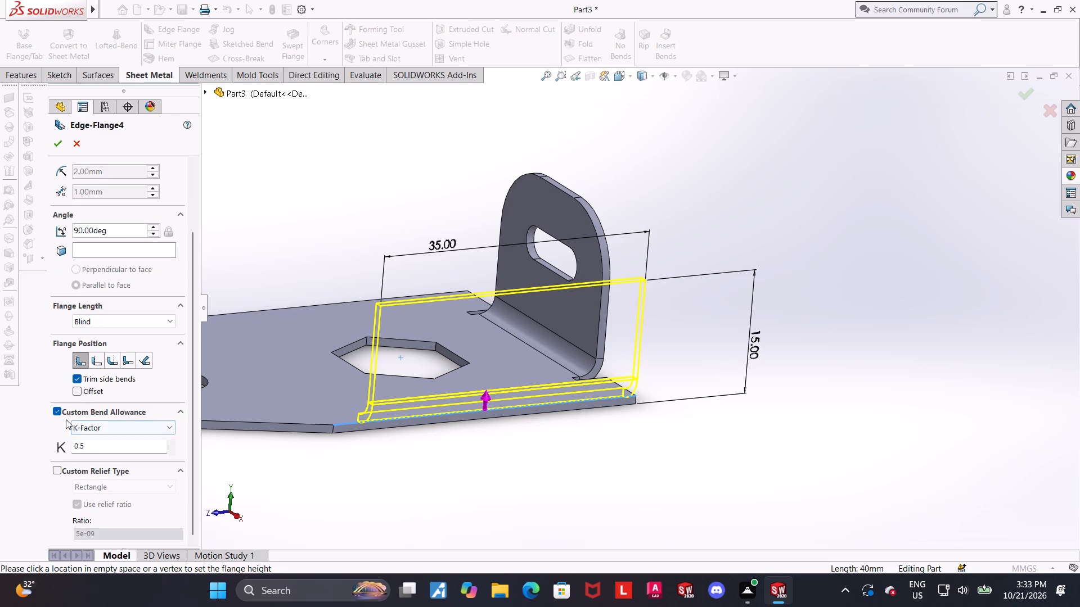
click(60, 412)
Give the side flange a custom rectangular relief without relief ratio, with width and depth both 1 mm.
click(58, 468)
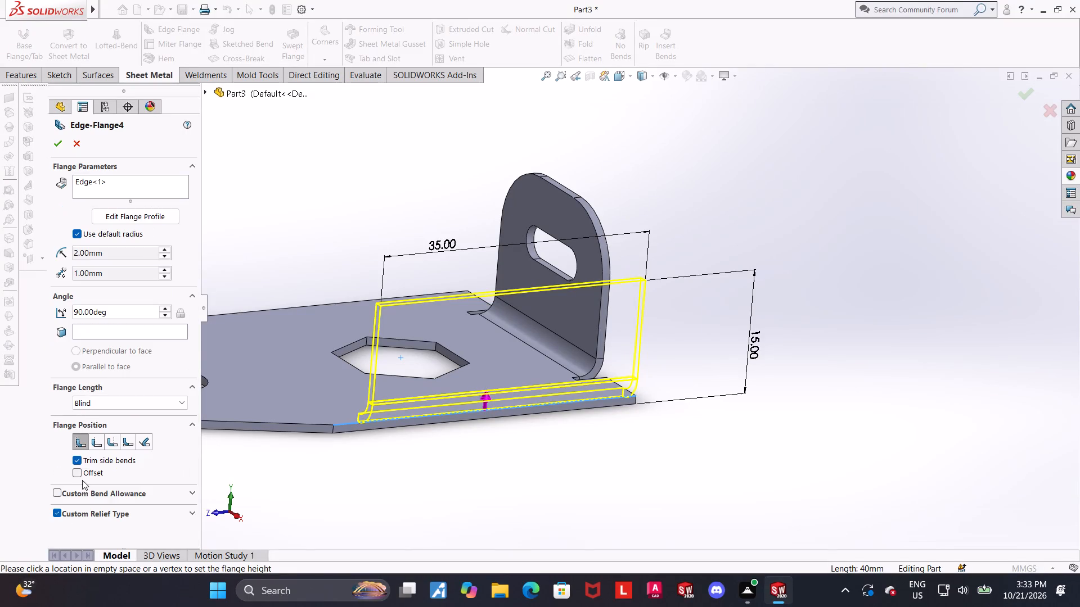
click(151, 510)
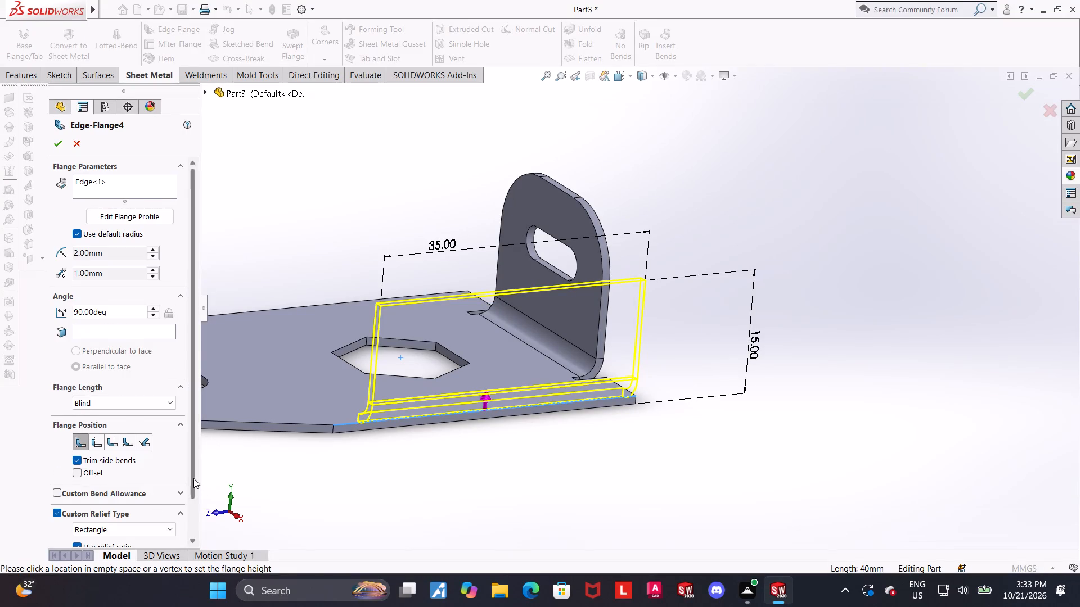
drag(193, 479, 188, 532)
click(78, 505)
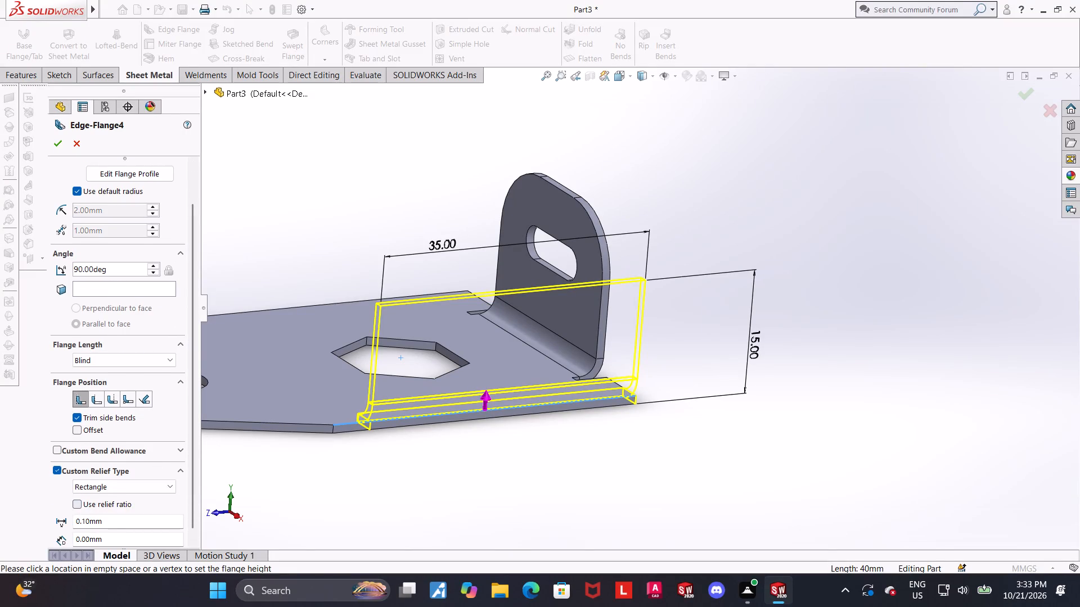
drag(190, 495, 190, 550)
drag(132, 515, 0, 509)
key(1)
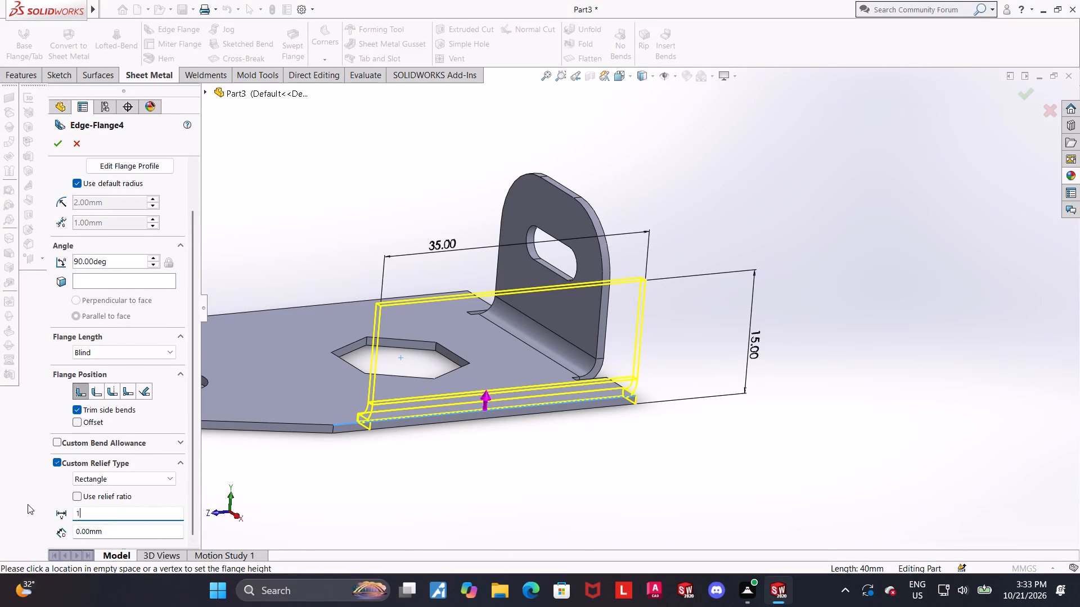
key(Return)
drag(123, 529, 0, 536)
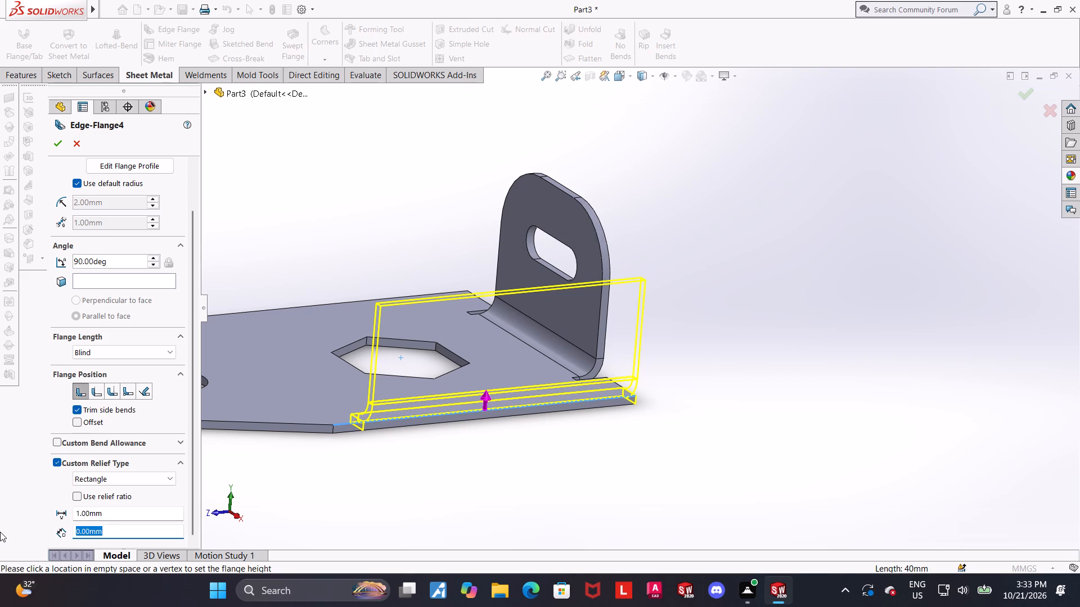
key(1)
key(Return)
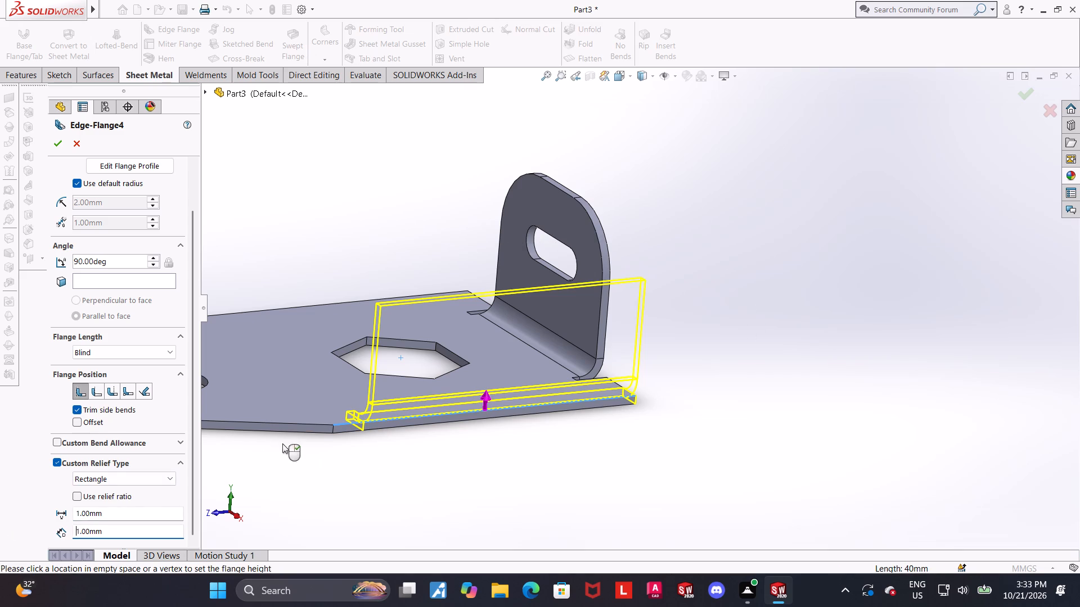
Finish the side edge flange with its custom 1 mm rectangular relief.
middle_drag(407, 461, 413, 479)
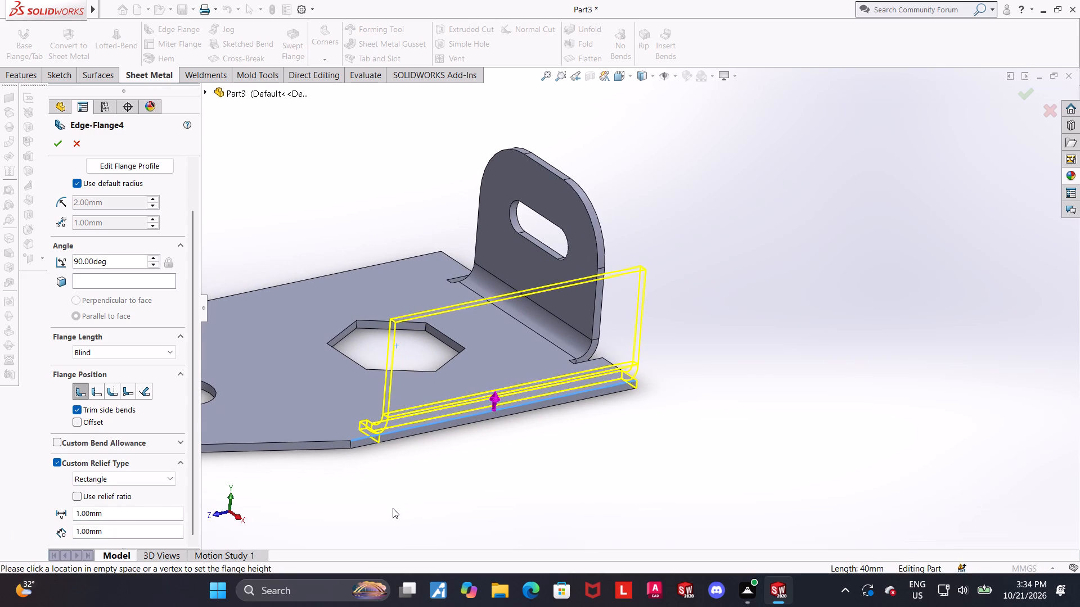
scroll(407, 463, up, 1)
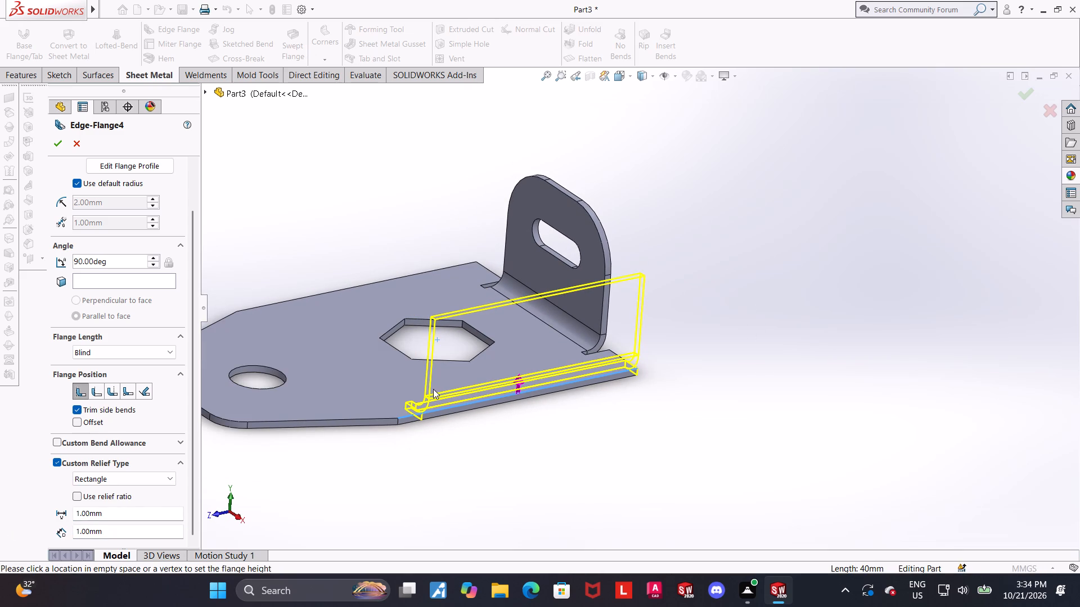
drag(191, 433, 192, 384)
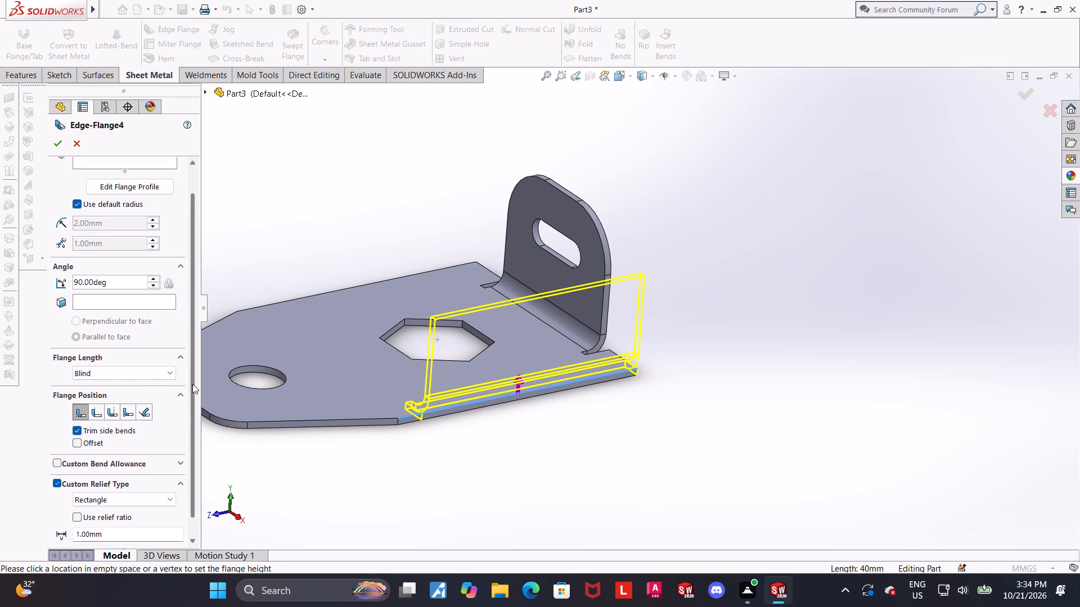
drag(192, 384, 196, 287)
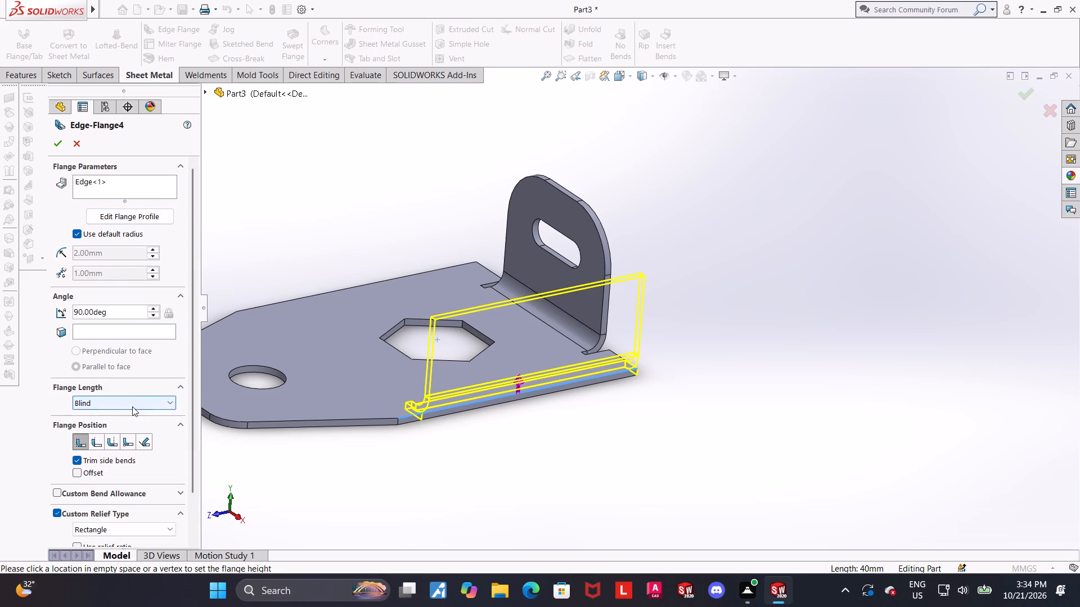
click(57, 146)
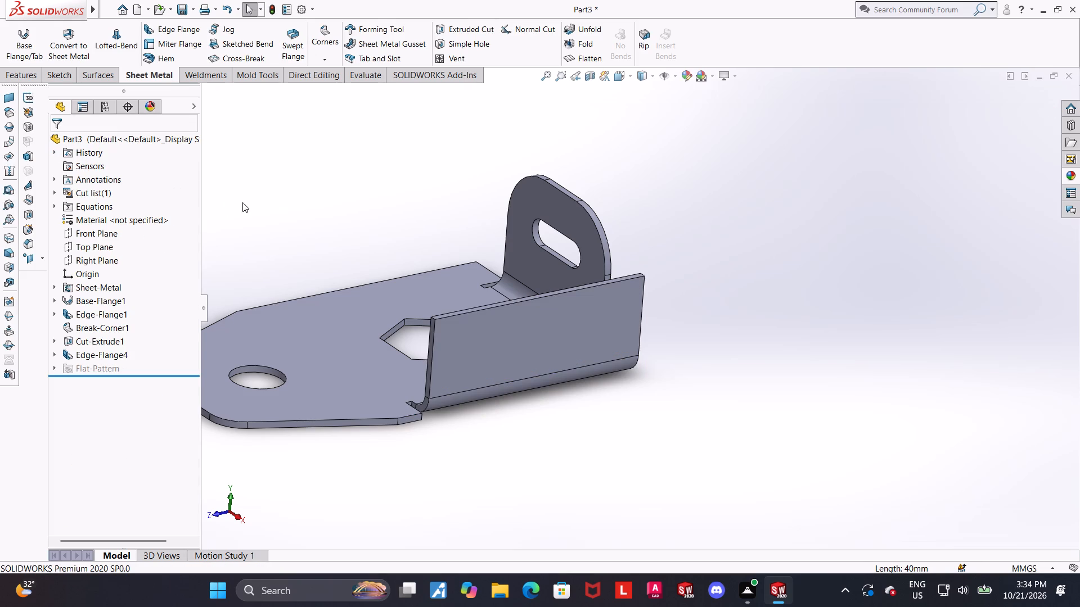
Examine the side flange, its relief notch and the corner beside the slotted flange from several angles.
middle_drag(384, 220, 463, 284)
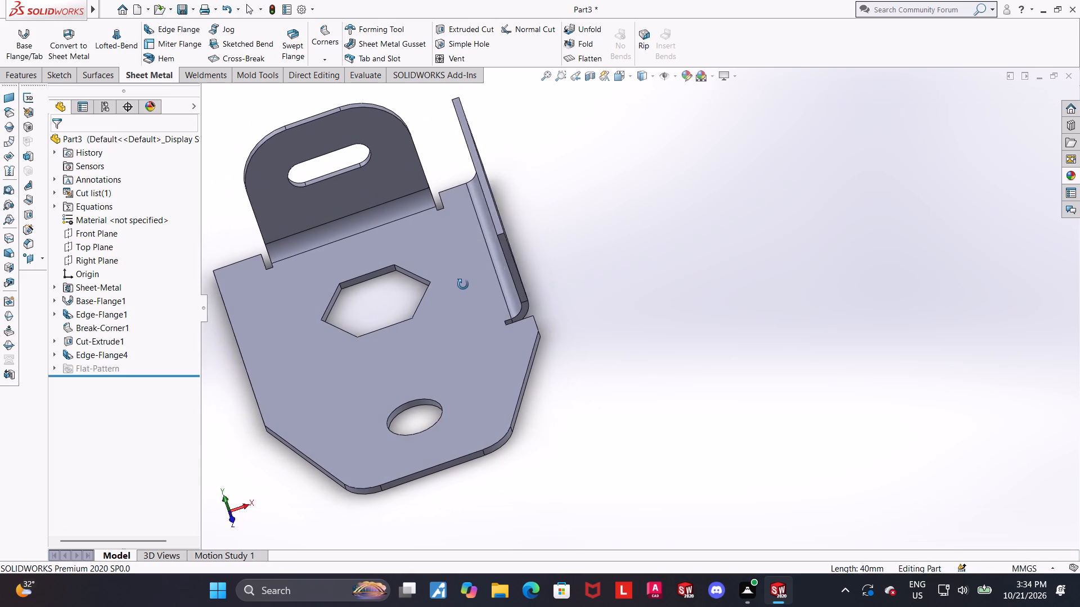
middle_drag(463, 284, 433, 323)
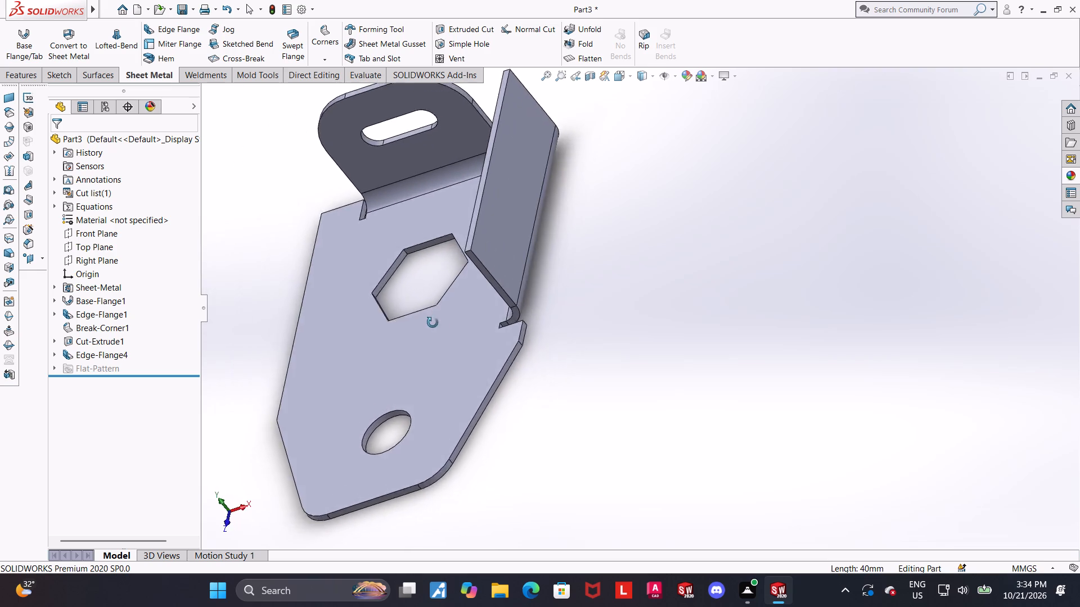
middle_drag(433, 323, 444, 350)
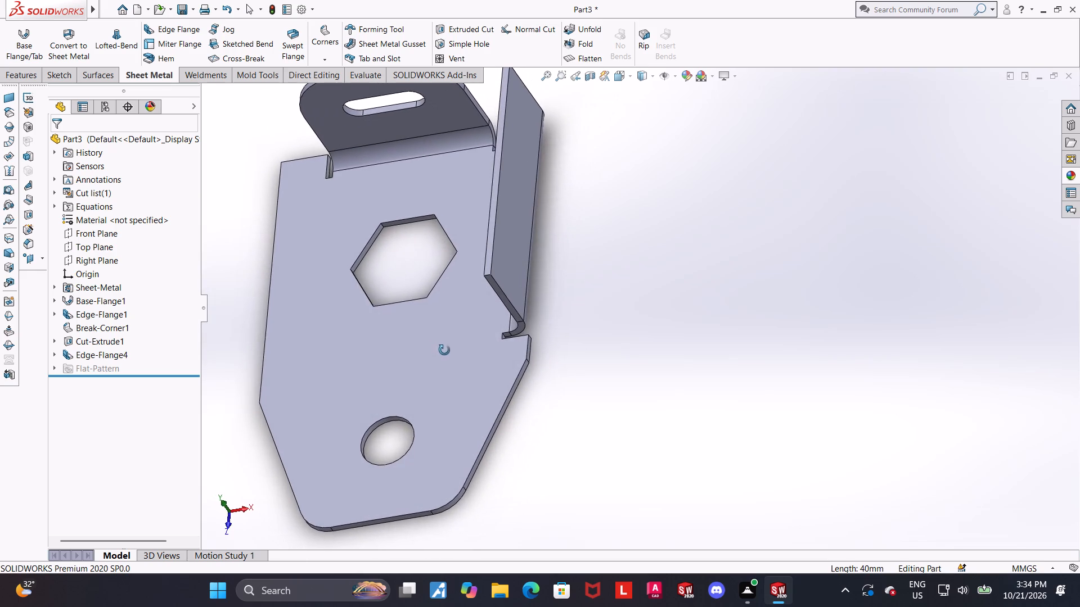
middle_drag(444, 350, 439, 350)
scroll(468, 339, up, 1)
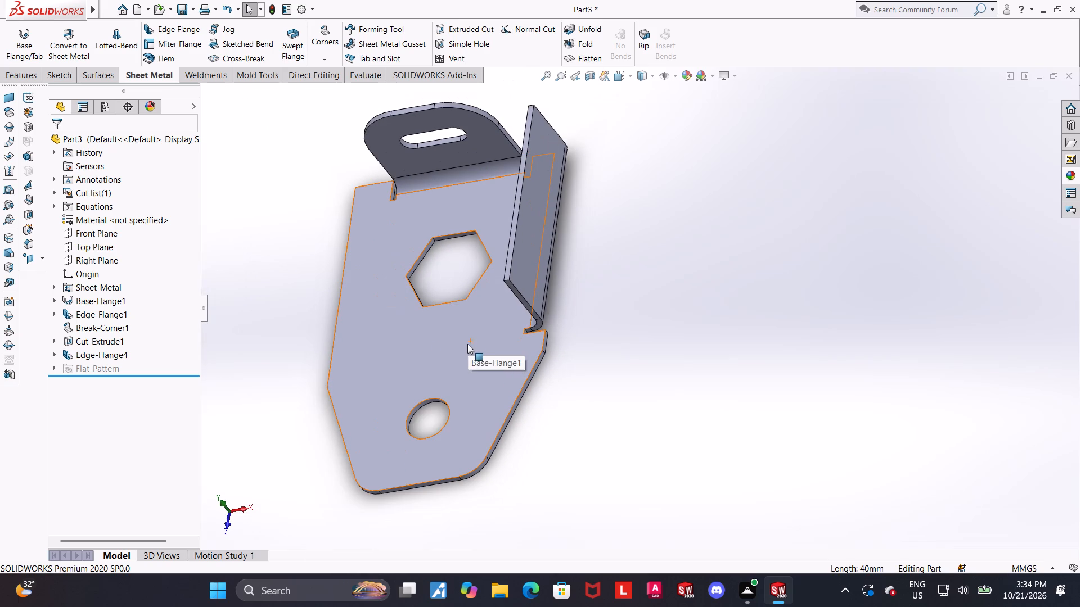
middle_drag(469, 344, 493, 311)
middle_drag(581, 310, 583, 342)
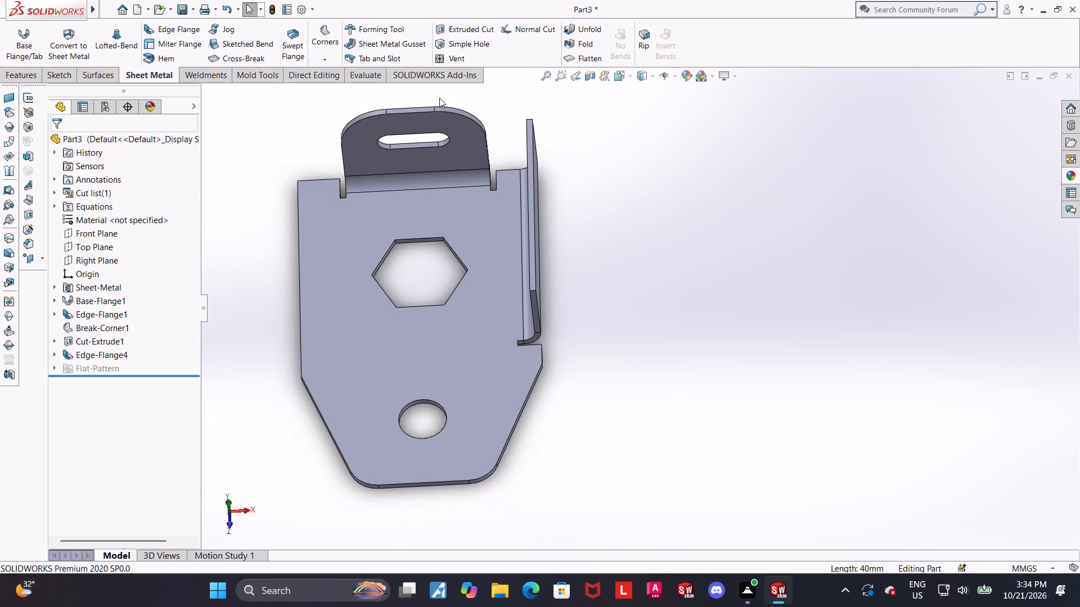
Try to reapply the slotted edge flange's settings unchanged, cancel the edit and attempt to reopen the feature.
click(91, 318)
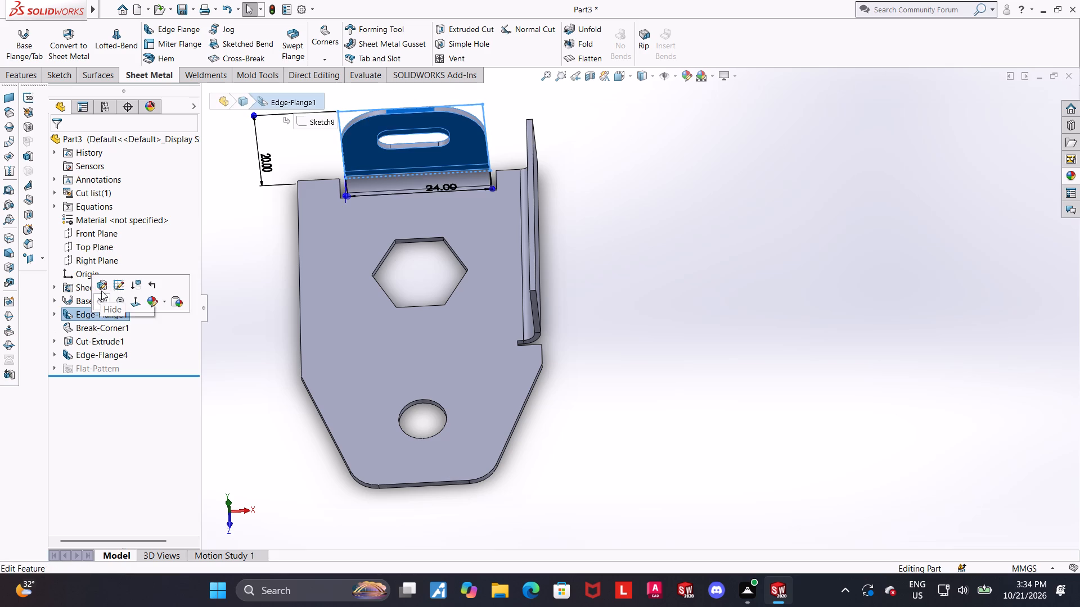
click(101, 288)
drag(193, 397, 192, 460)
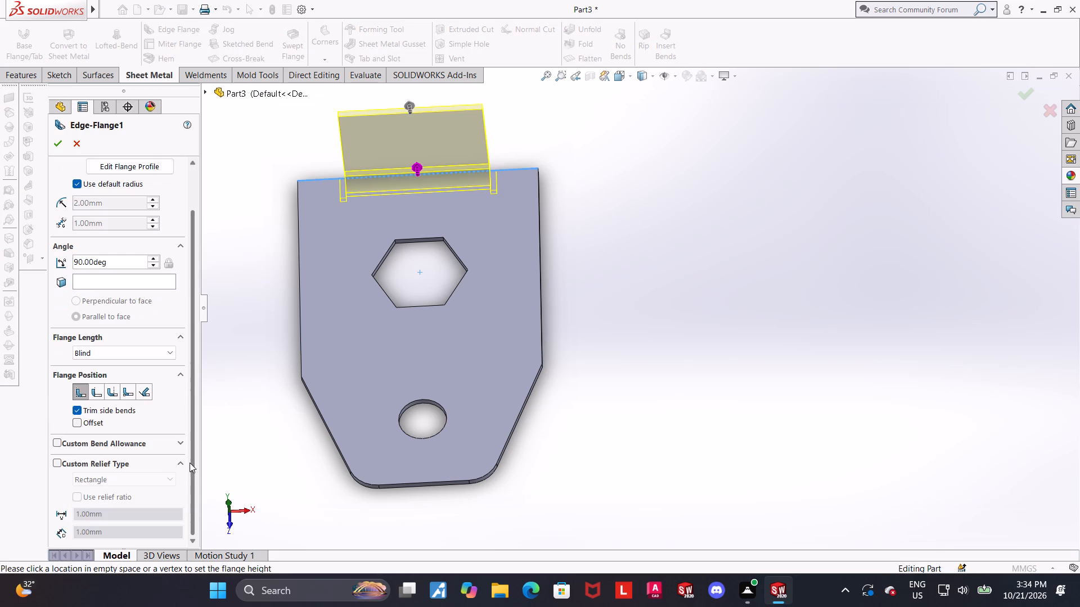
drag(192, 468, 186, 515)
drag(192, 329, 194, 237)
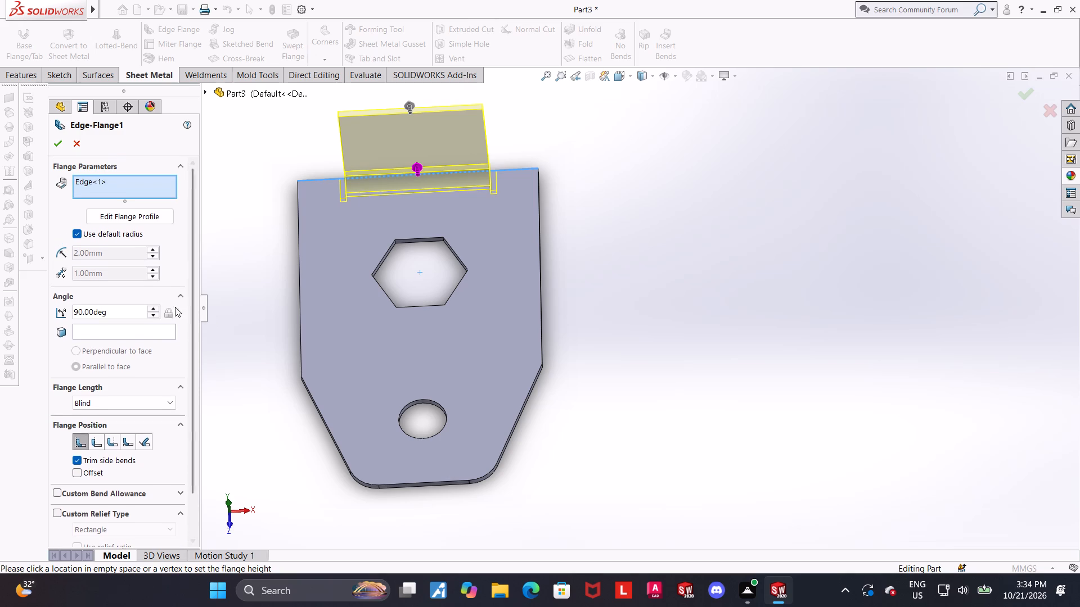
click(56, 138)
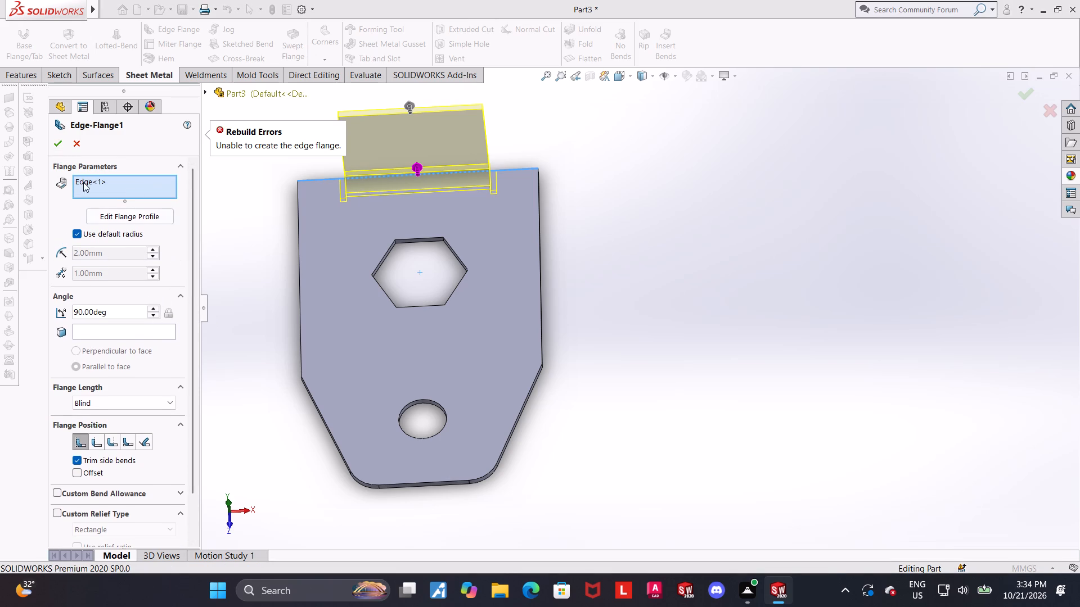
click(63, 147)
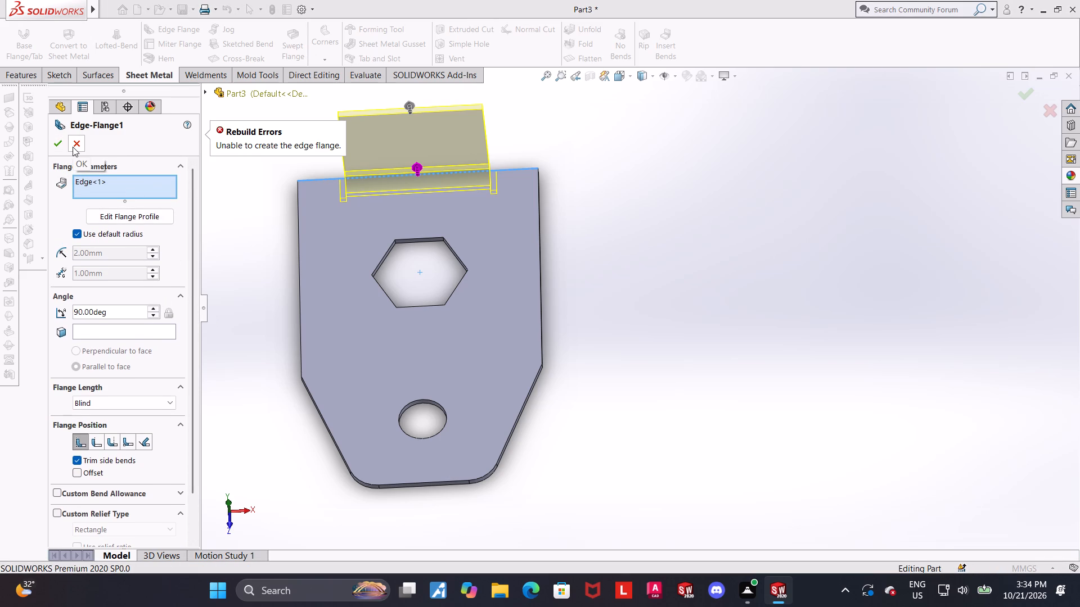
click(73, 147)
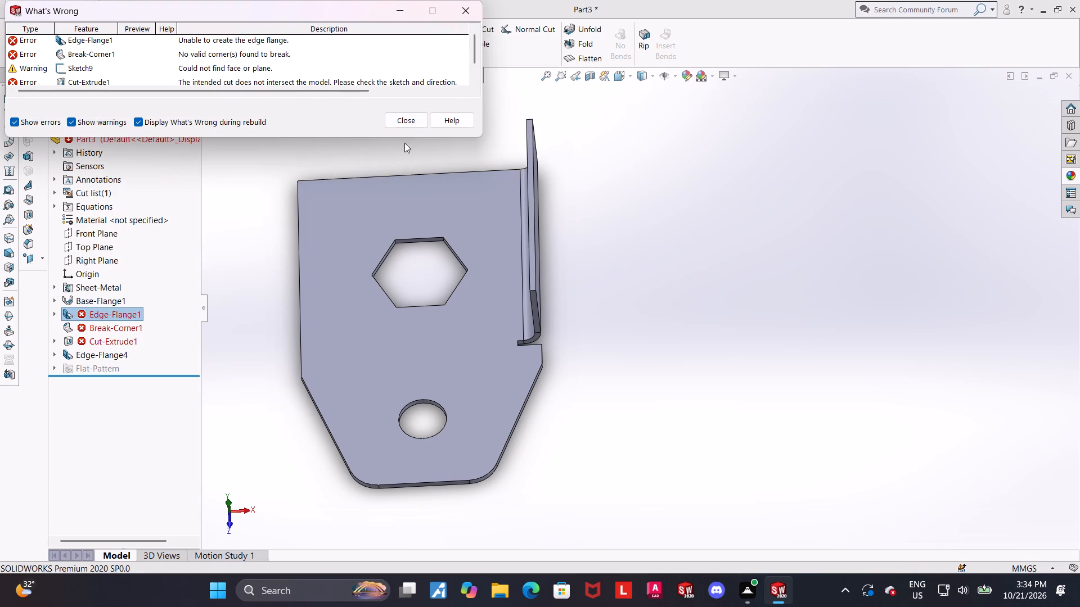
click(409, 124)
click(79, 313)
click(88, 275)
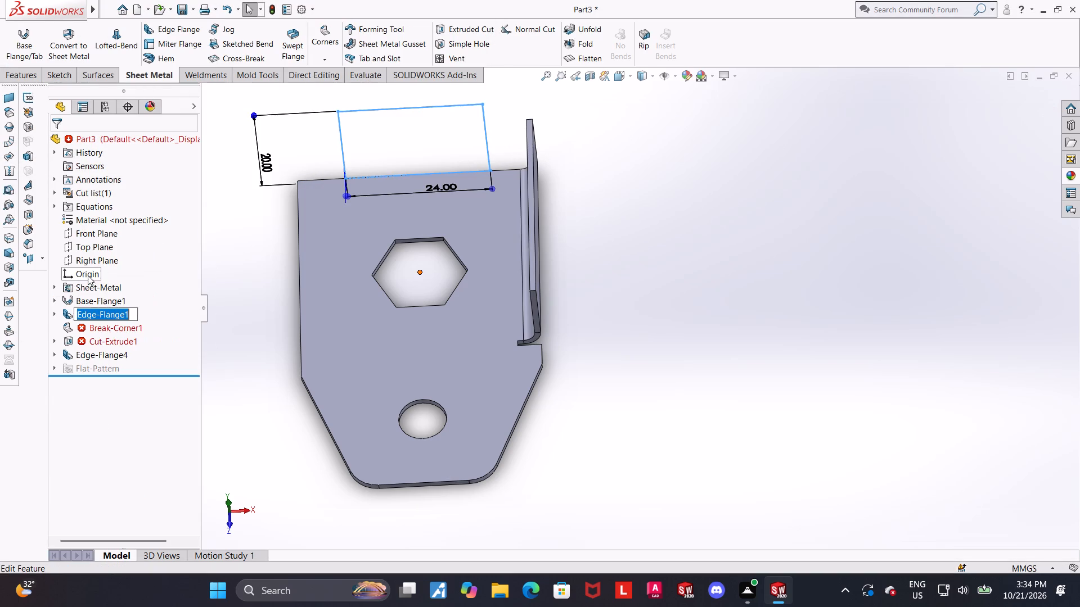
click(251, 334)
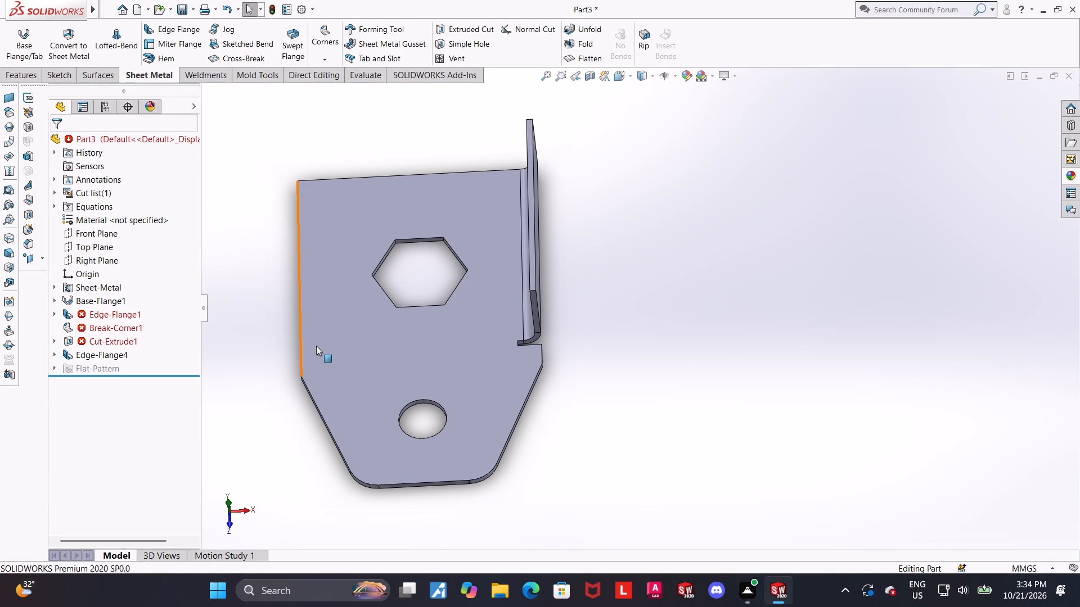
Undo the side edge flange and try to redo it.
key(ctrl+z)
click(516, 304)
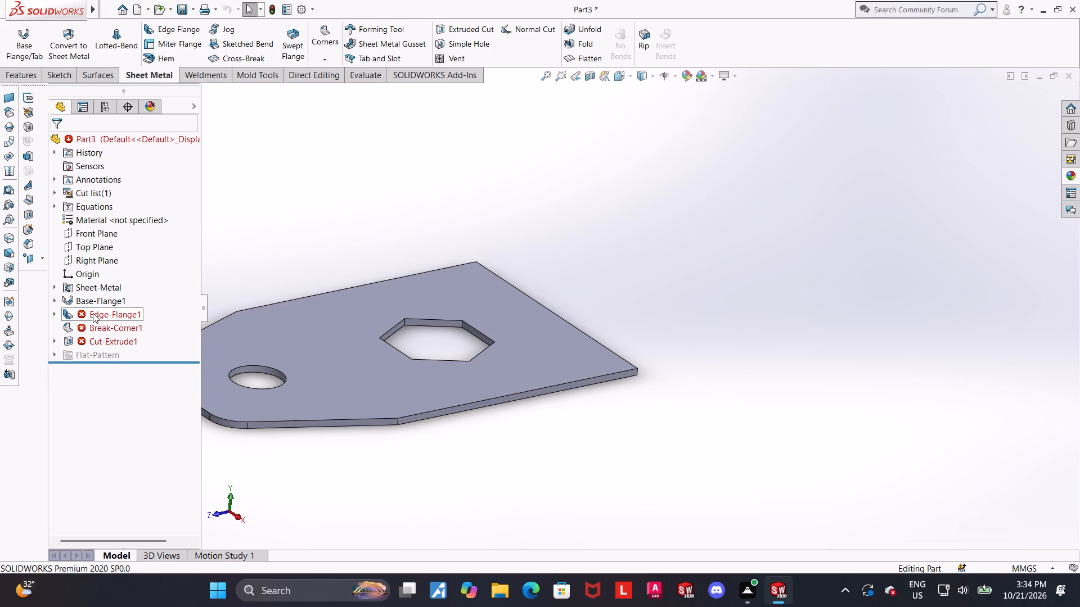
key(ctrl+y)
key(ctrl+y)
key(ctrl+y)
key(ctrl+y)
Give the slotted edge flange a custom rectangular relief without relief ratio, with 1 mm width and depth, and finish the edit.
click(112, 310)
click(118, 284)
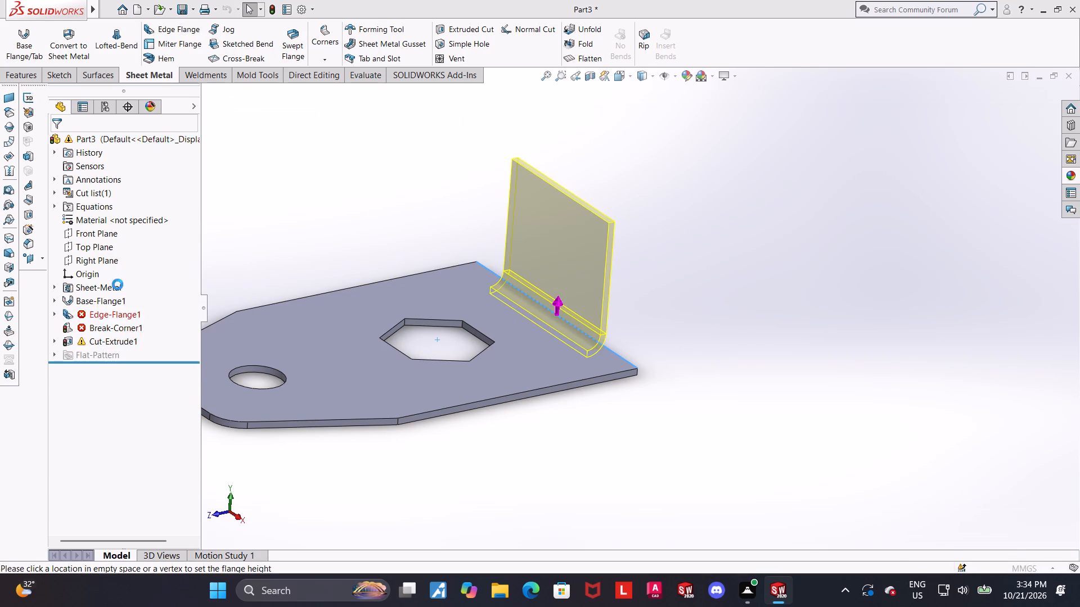
scroll(628, 311, up, 2)
scroll(436, 431, down, 1)
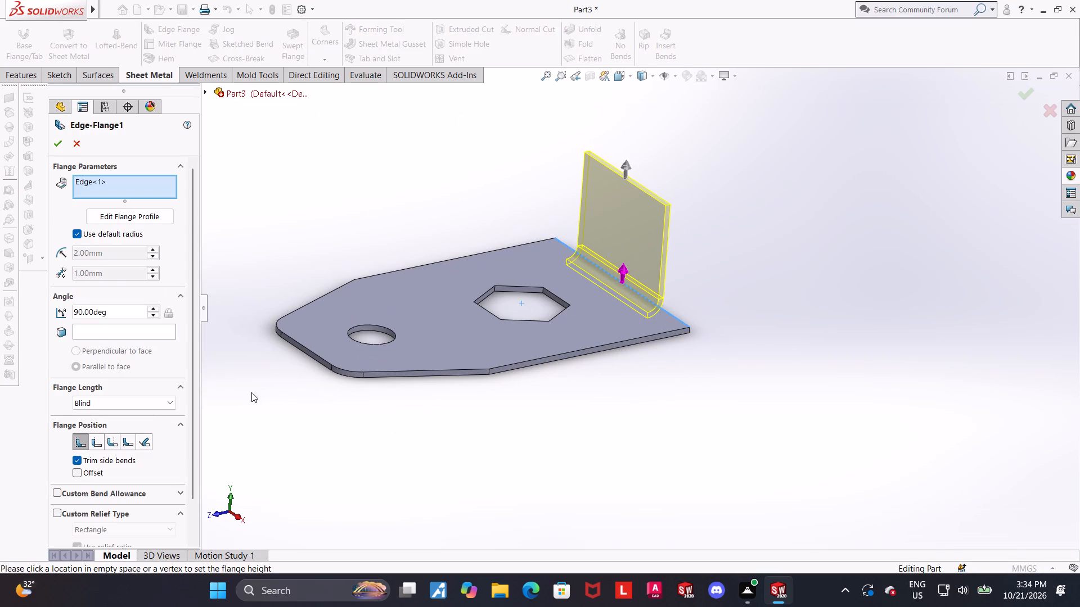
drag(193, 384, 194, 488)
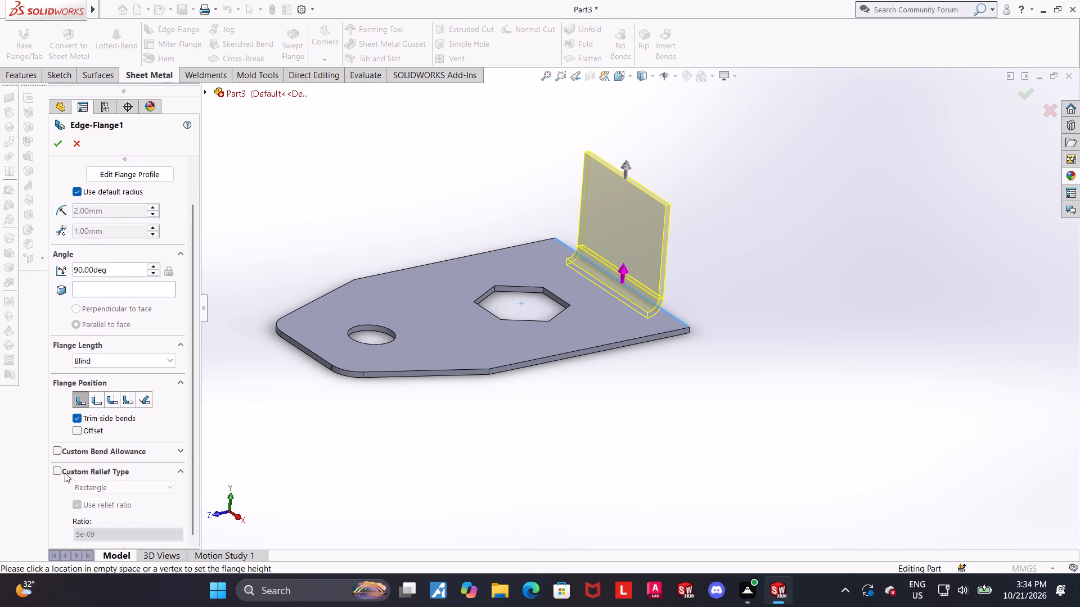
click(57, 472)
click(186, 516)
drag(193, 459, 196, 536)
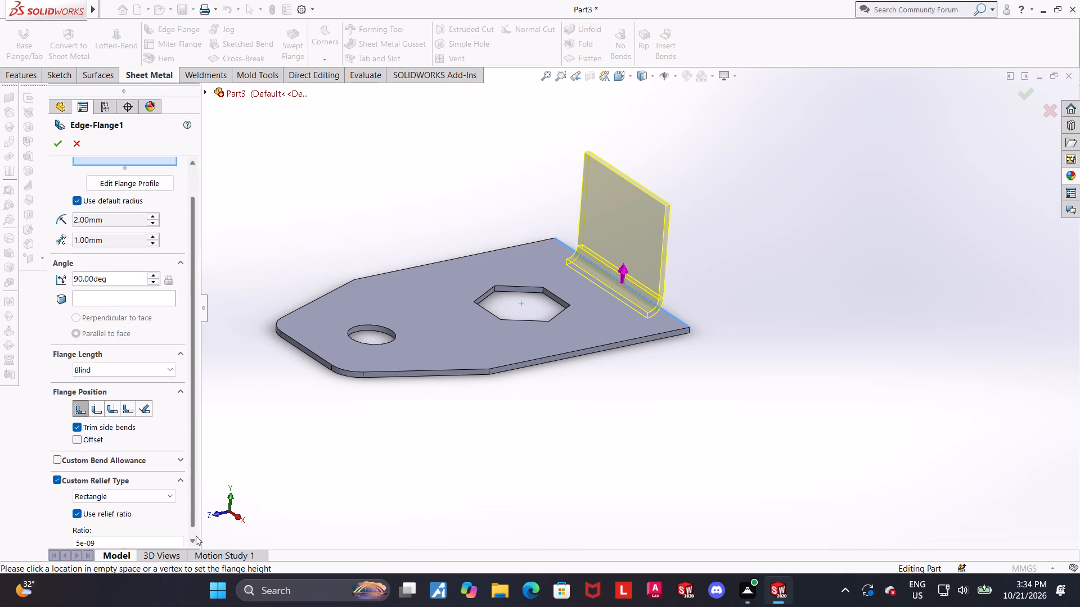
drag(196, 536, 197, 544)
click(74, 503)
drag(116, 521, 26, 529)
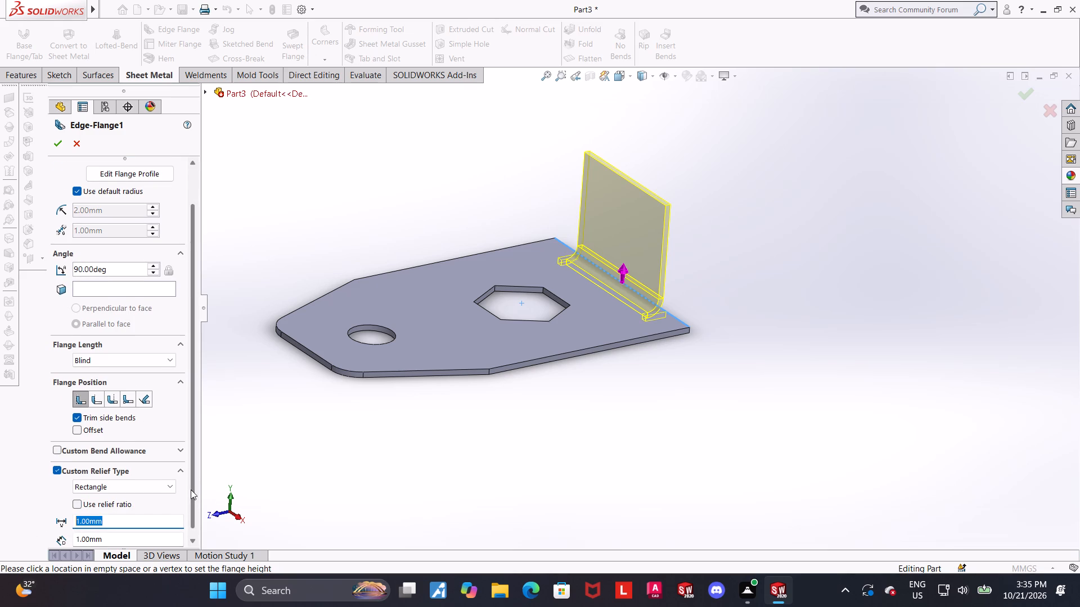
drag(191, 490, 199, 332)
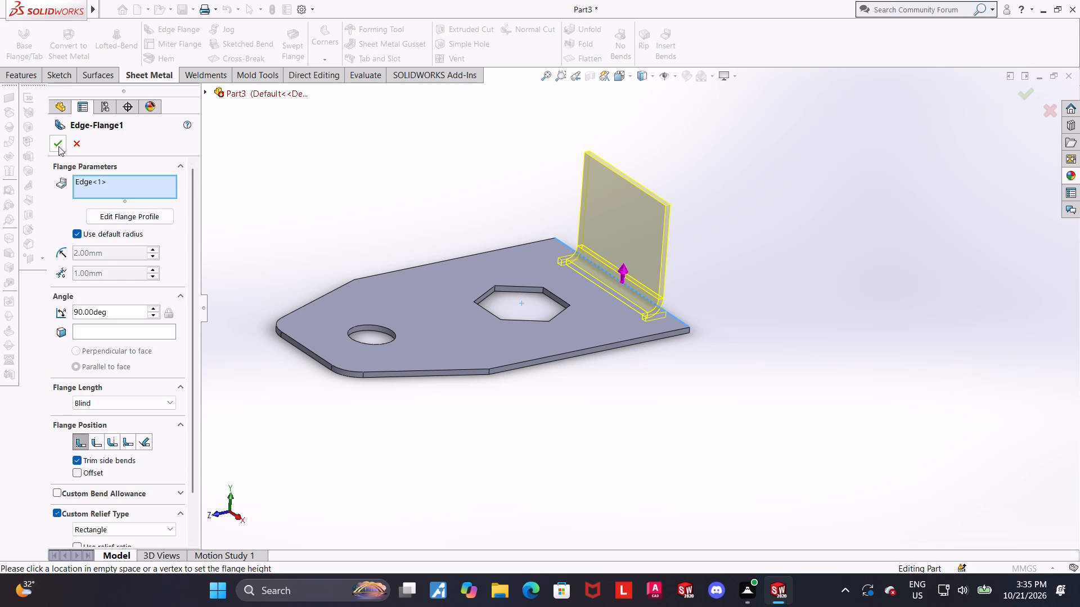
click(58, 146)
click(602, 460)
Start a 90° edge flange on the base flange's long side edge, placed upward about 17 mm high.
scroll(695, 309, down, 1)
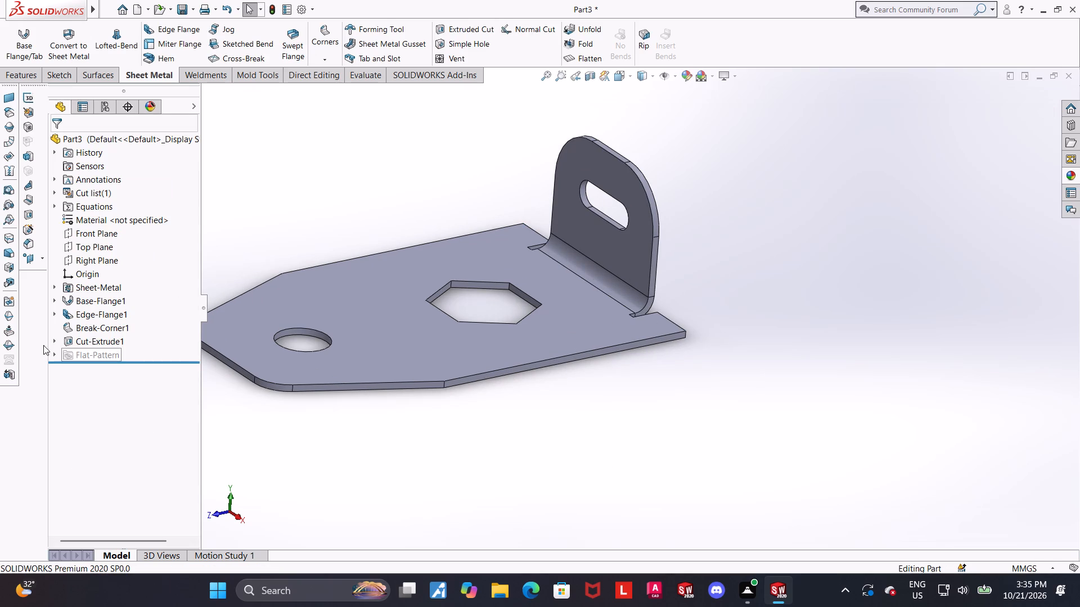
click(160, 35)
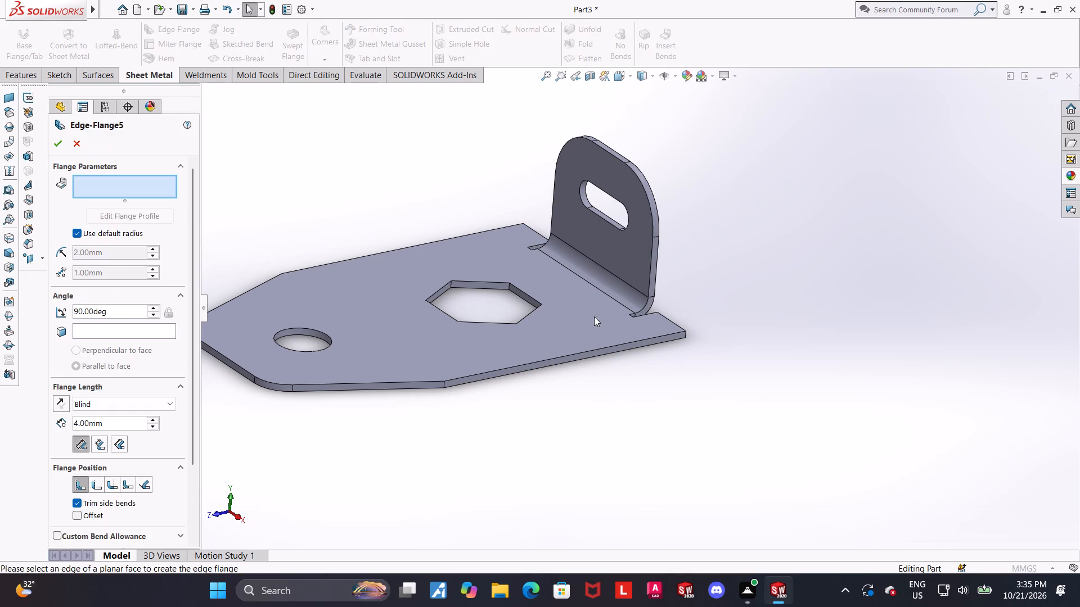
click(600, 348)
click(594, 243)
View the part from the right and set the new side flange's length to 15 mm.
middle_drag(768, 295, 765, 289)
click(624, 75)
click(545, 378)
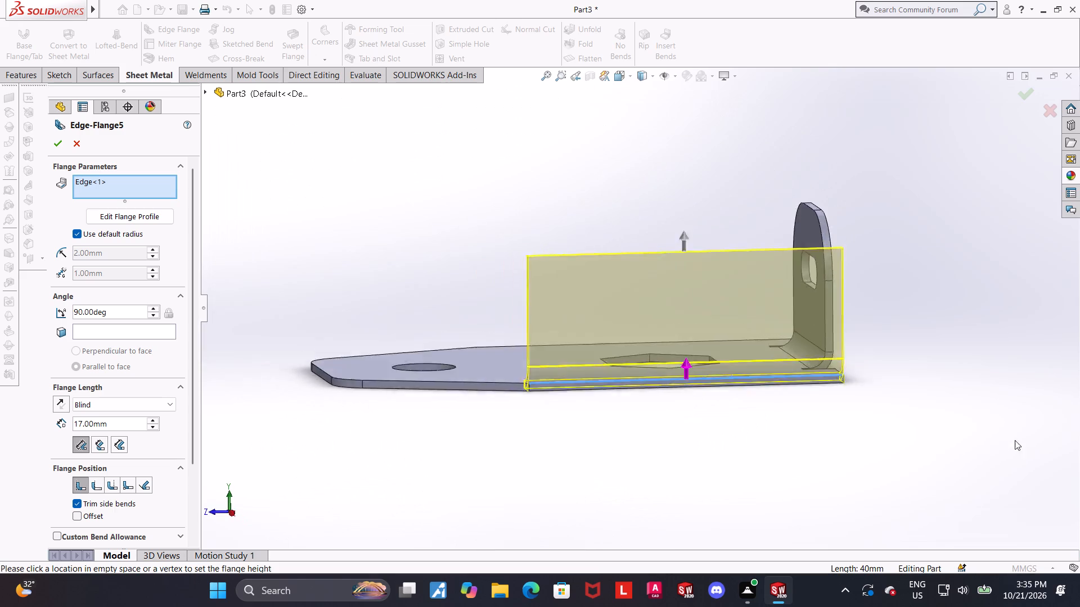
scroll(1061, 445, up, 4)
scroll(766, 280, down, 3)
scroll(731, 340, down, 1)
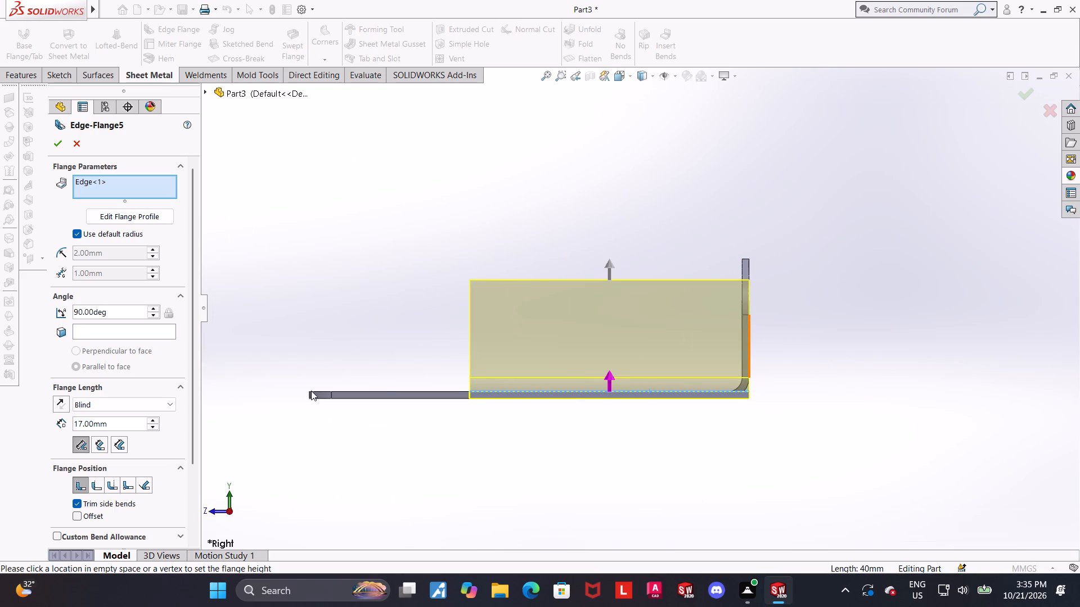
drag(194, 435, 188, 517)
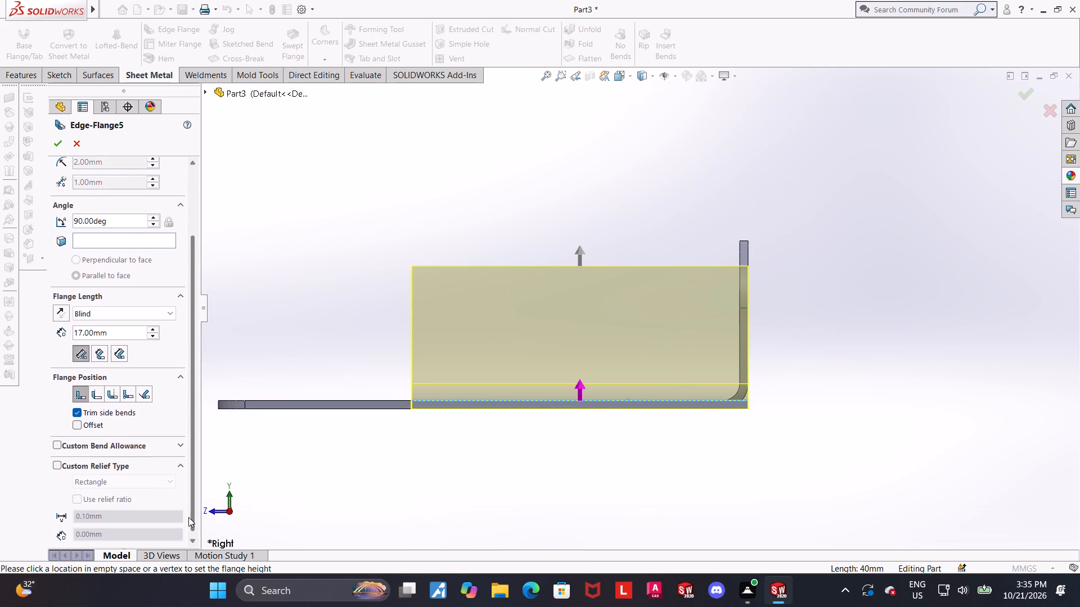
drag(188, 517, 187, 516)
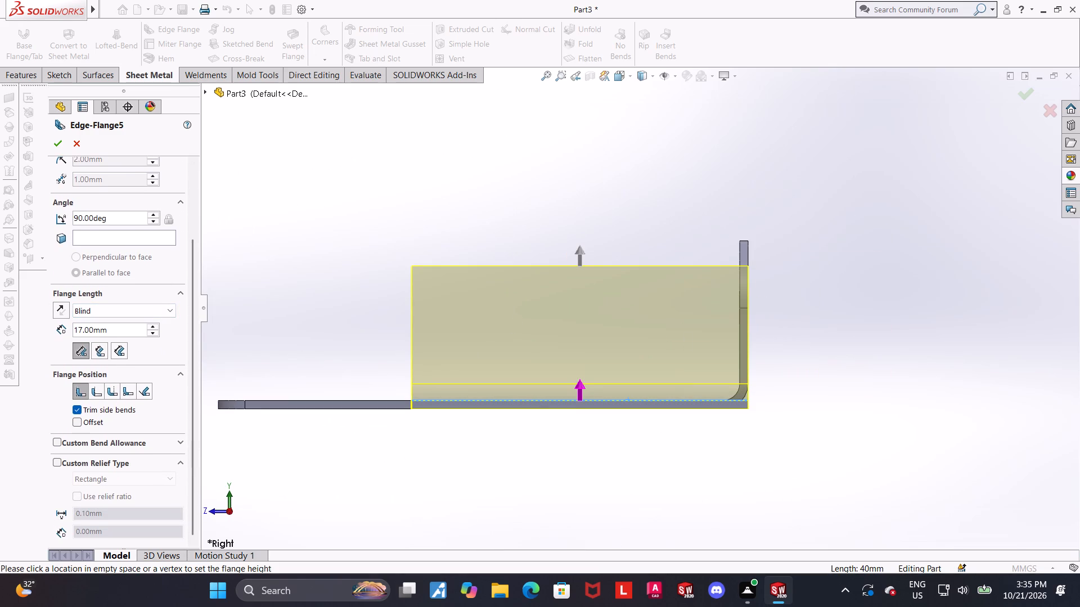
drag(117, 328, 0, 328)
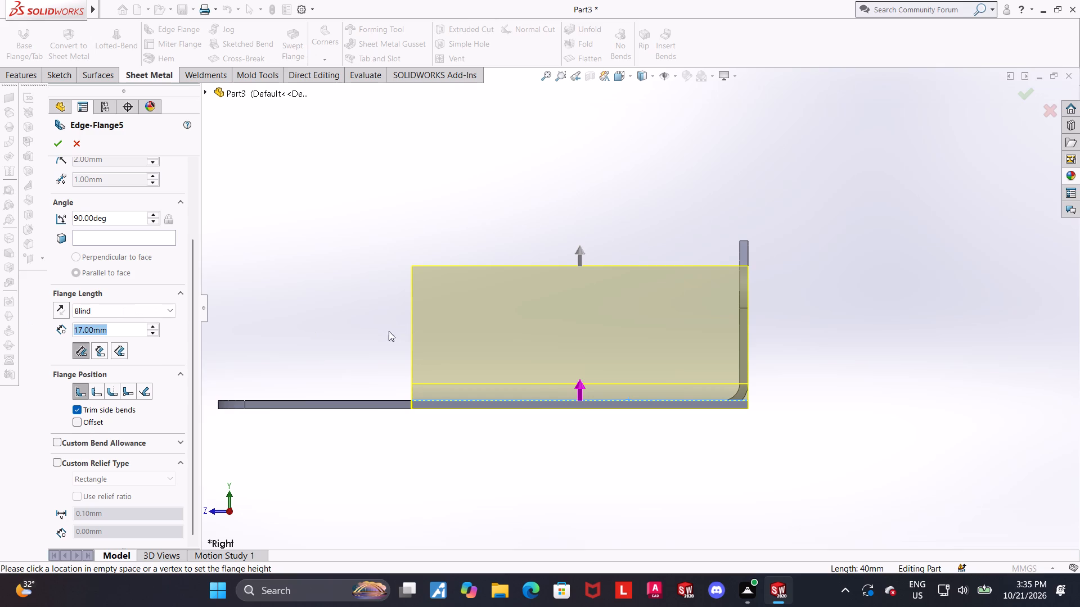
key(1)
key(5)
key(Return)
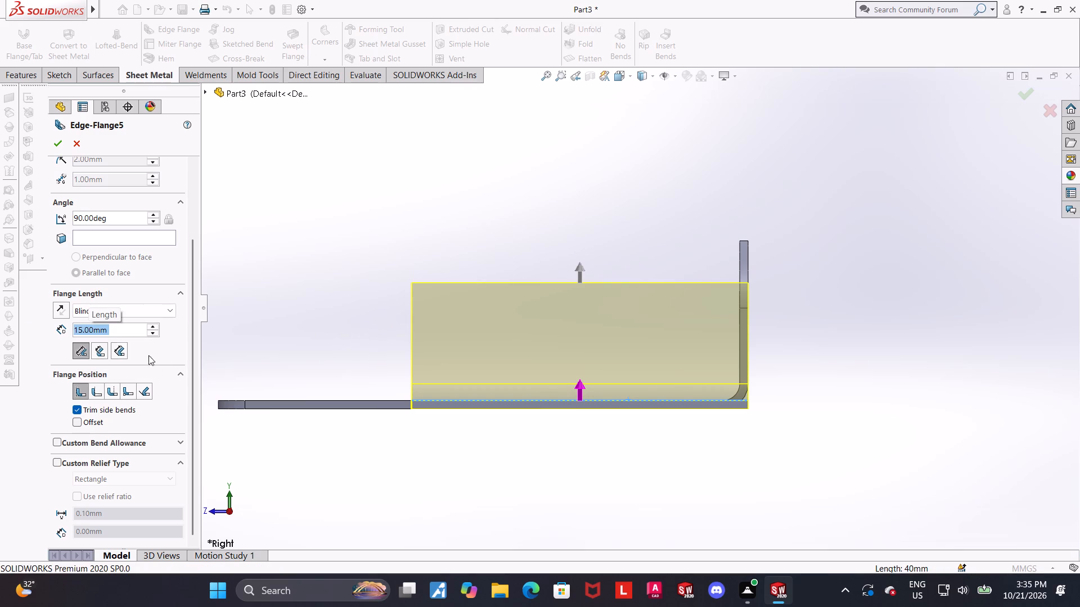
Give the new side flange a custom rectangular relief without relief ratio, 1 mm wide and 1 mm deep.
drag(193, 373, 188, 452)
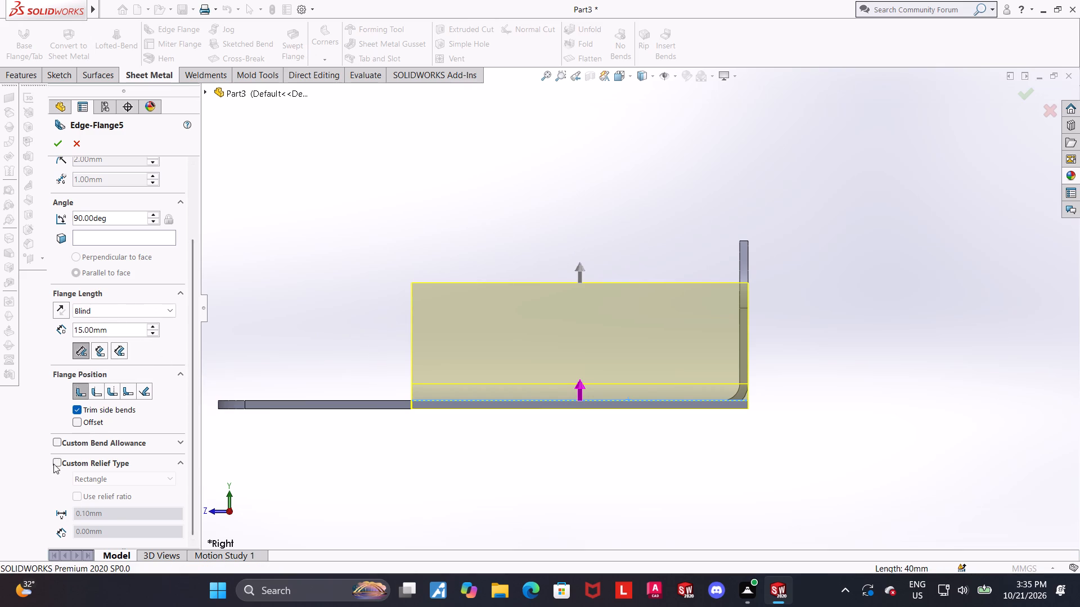
click(53, 460)
drag(189, 495, 180, 544)
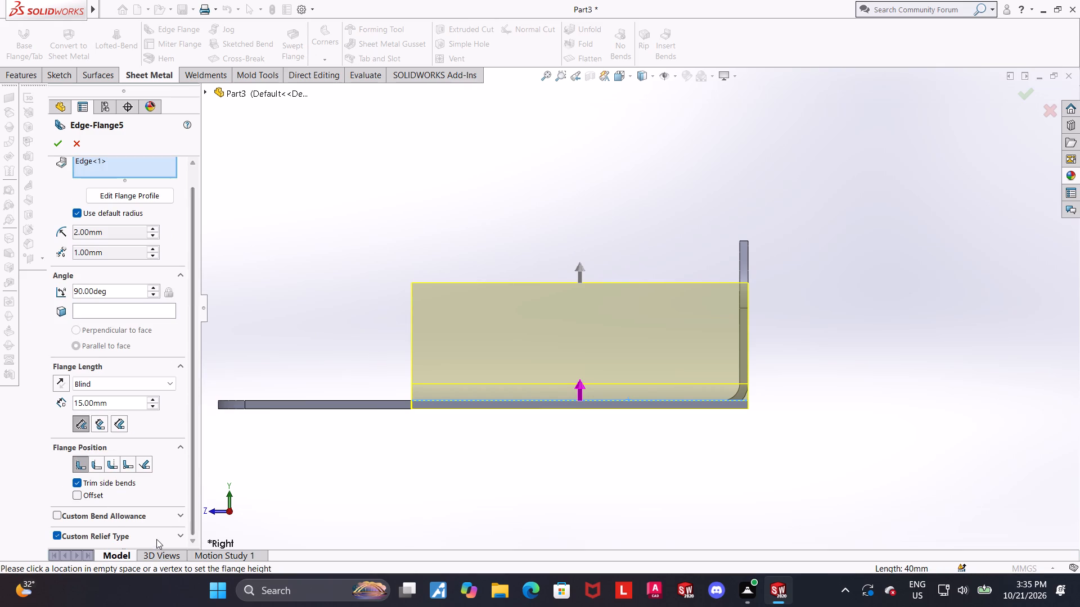
click(156, 538)
click(114, 532)
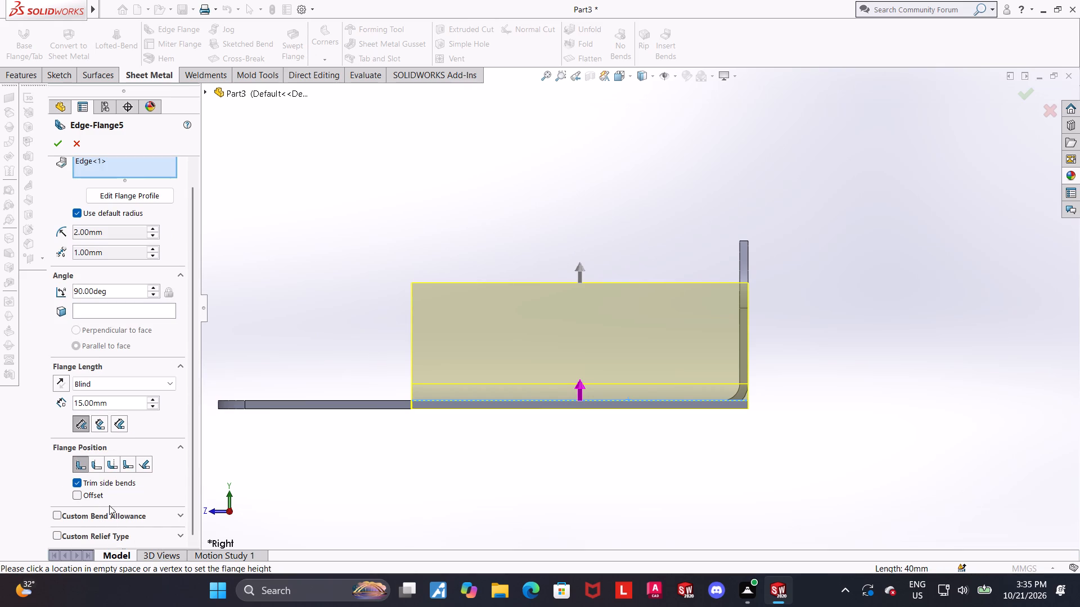
click(58, 532)
click(179, 535)
drag(196, 478, 192, 547)
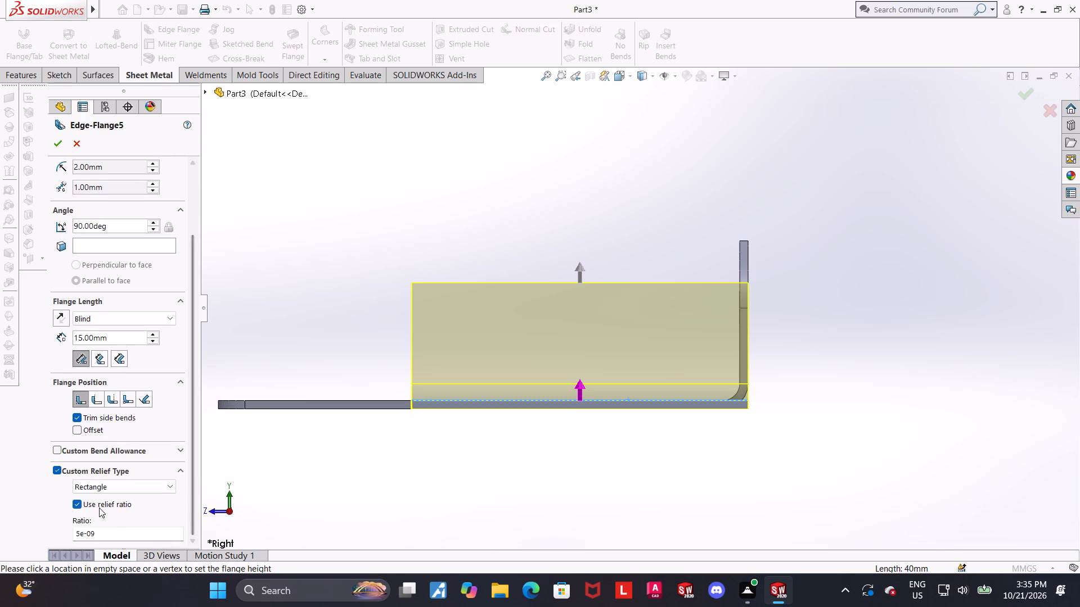
click(75, 500)
drag(114, 521, 0, 523)
key(1)
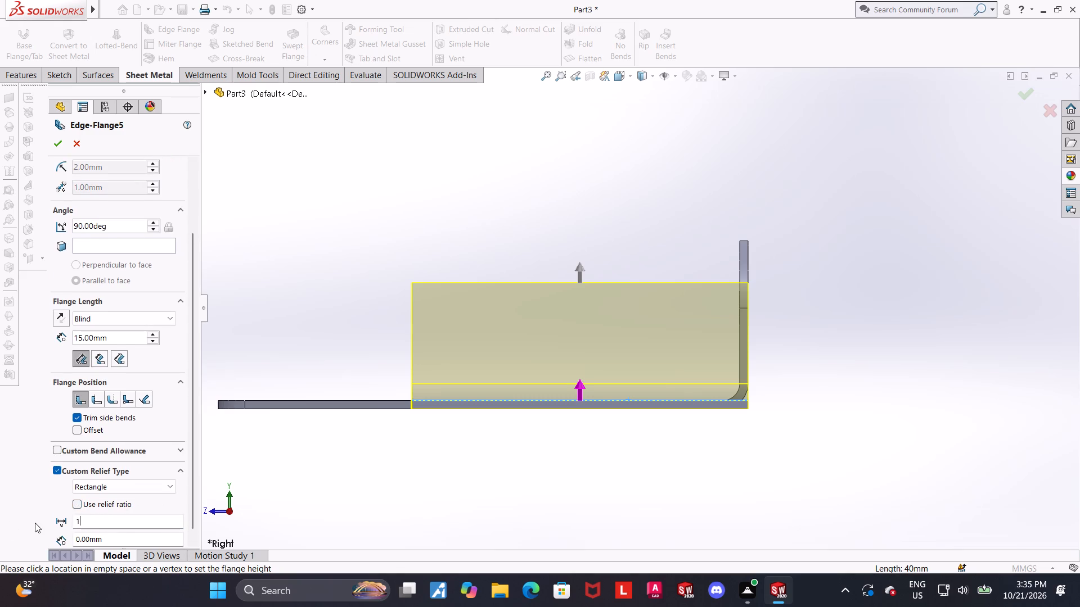
key(Return)
drag(112, 536, 0, 526)
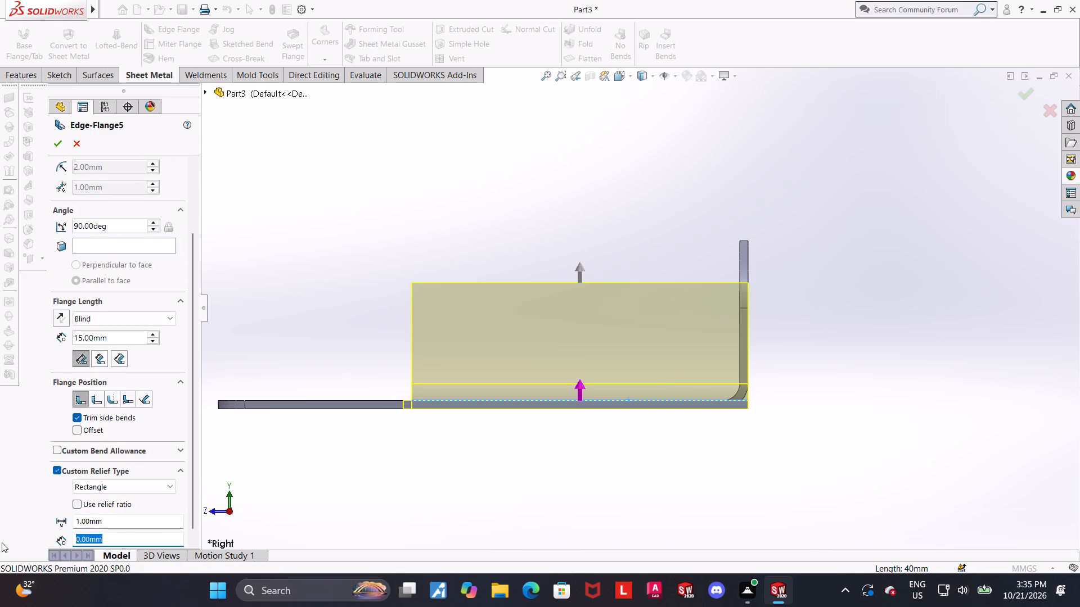
key(1)
key(Return)
Edit the side flange's profile, pull in its edge farthest from the slotted flange, dimension the width to 35 mm, and try to finish the flange.
drag(190, 483, 191, 285)
click(134, 221)
drag(411, 334, 427, 335)
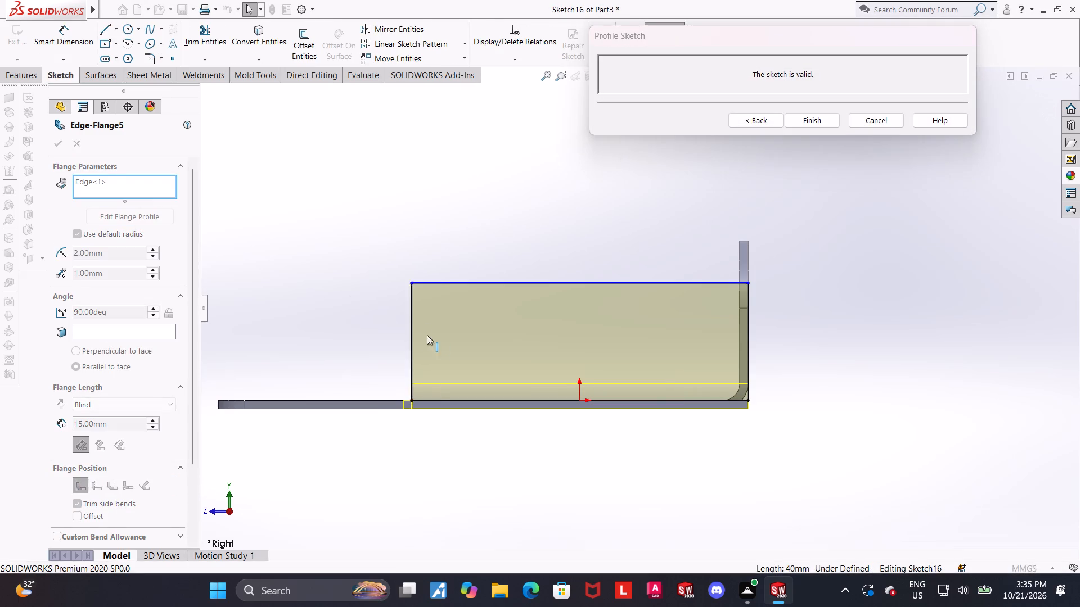
drag(427, 335, 439, 336)
click(70, 38)
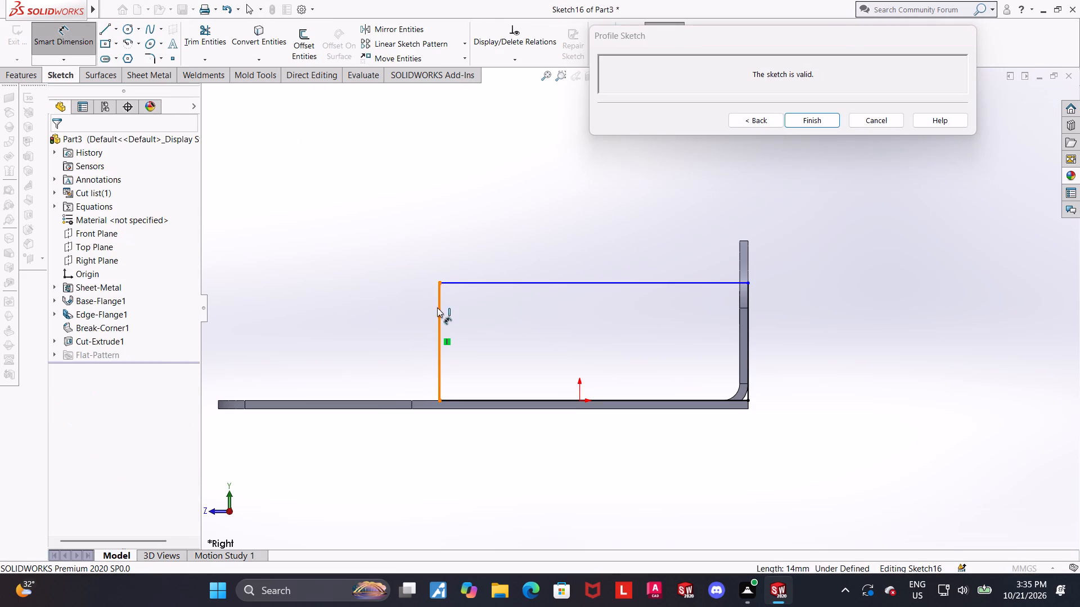
click(438, 307)
click(748, 351)
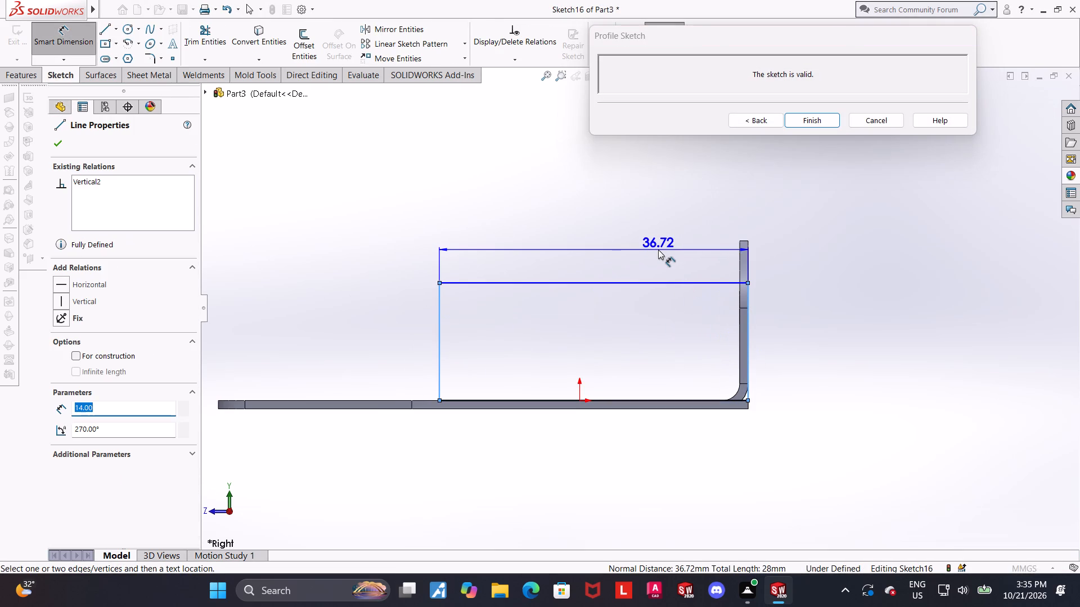
click(658, 250)
text(35)
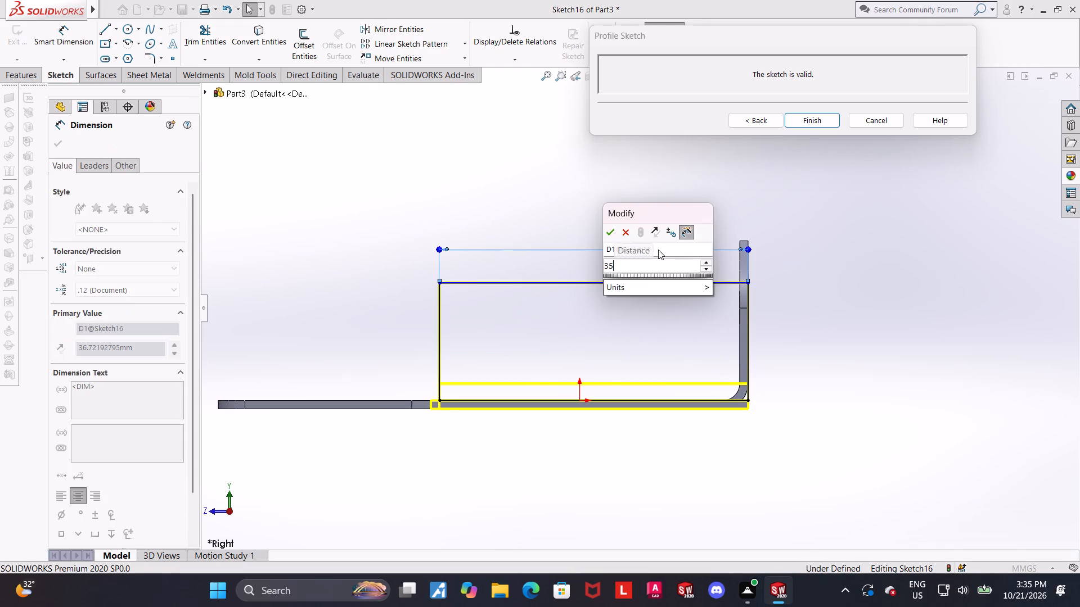
key(Return)
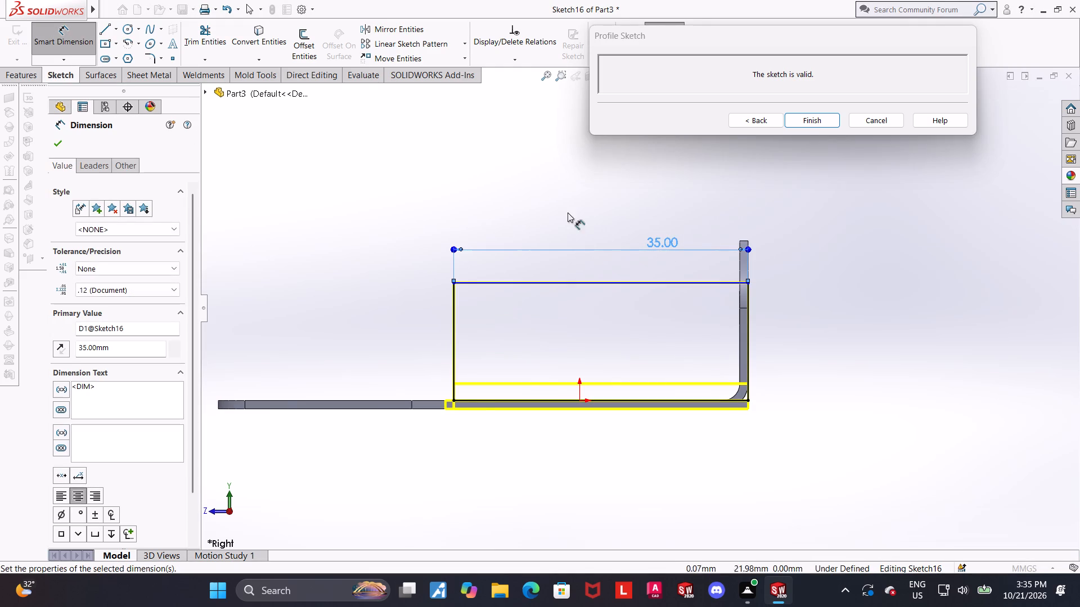
scroll(638, 289, up, 1)
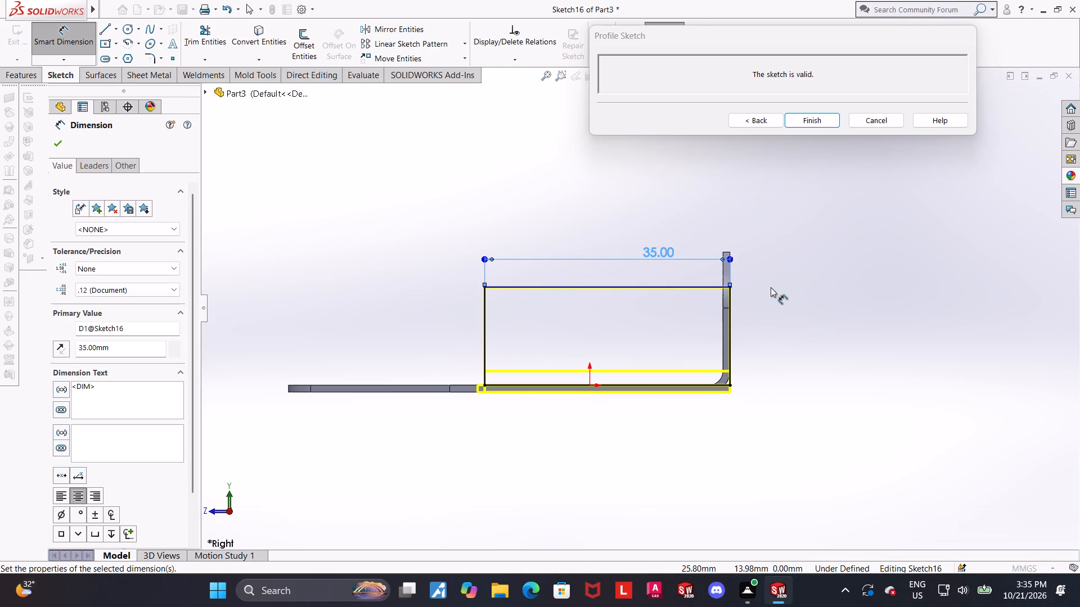
scroll(771, 287, down, 1)
scroll(590, 317, down, 1)
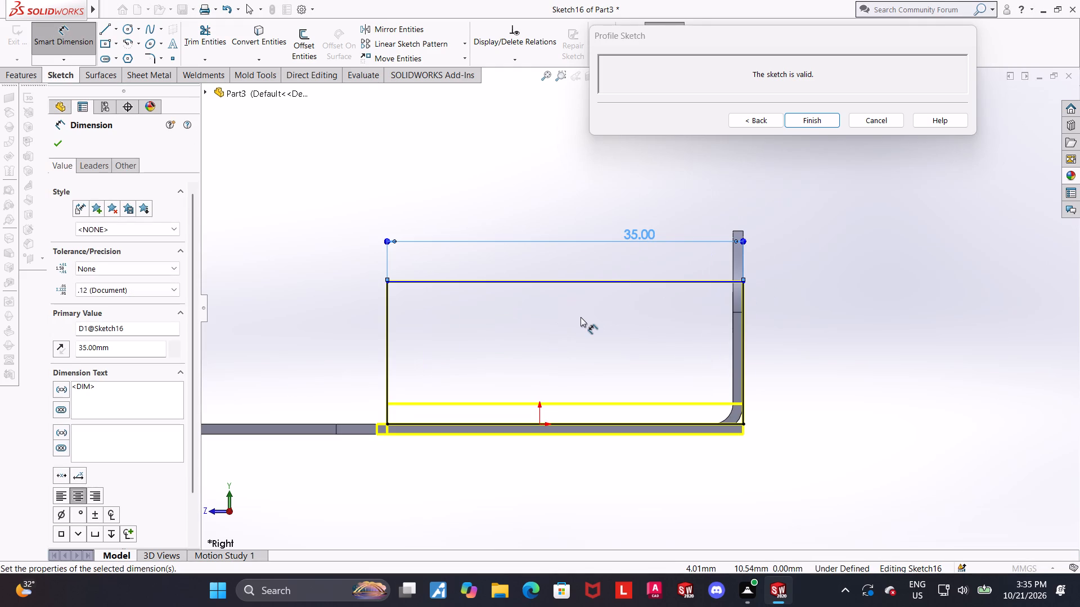
scroll(580, 317, up, 1)
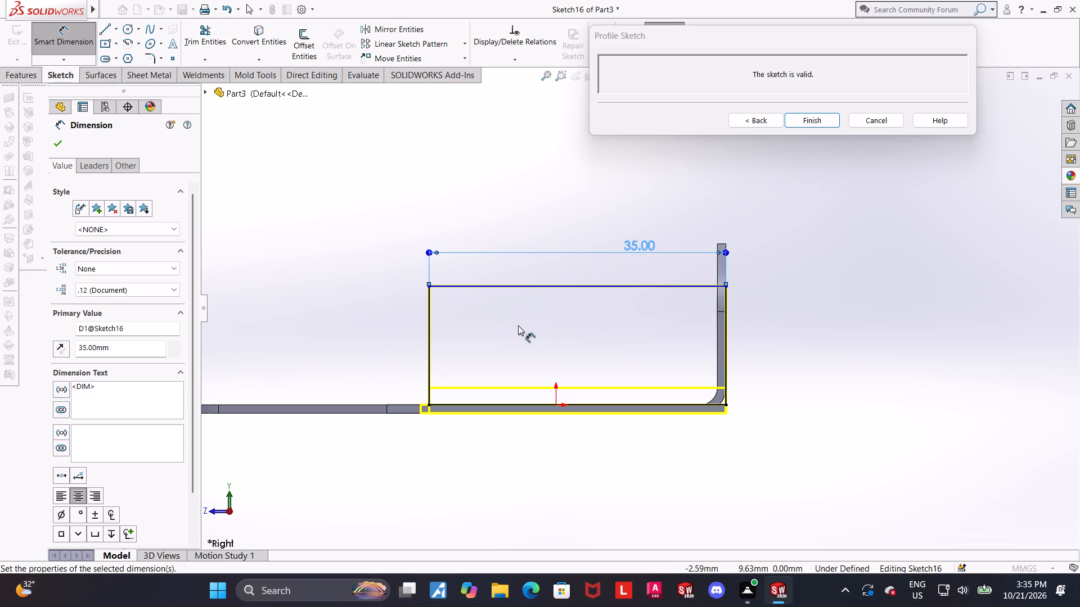
scroll(518, 325, down, 1)
scroll(518, 324, up, 1)
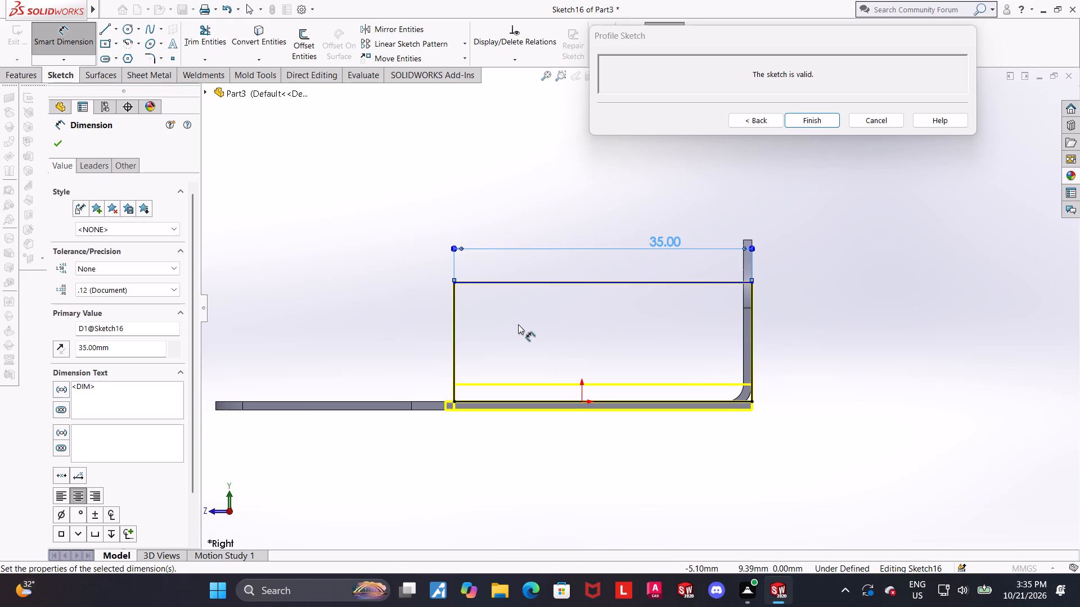
scroll(518, 324, up, 1)
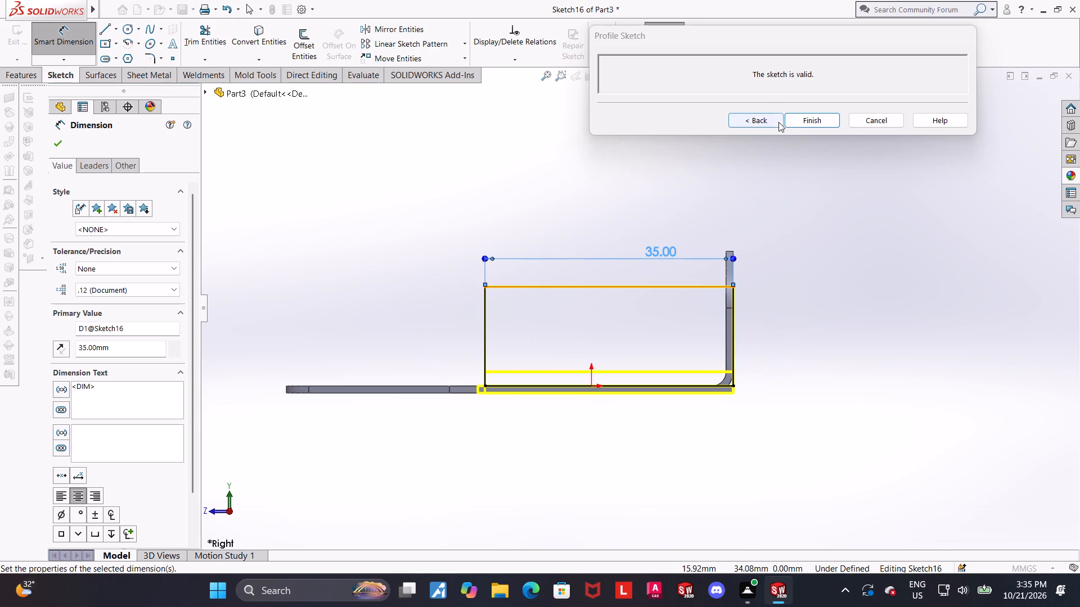
click(772, 121)
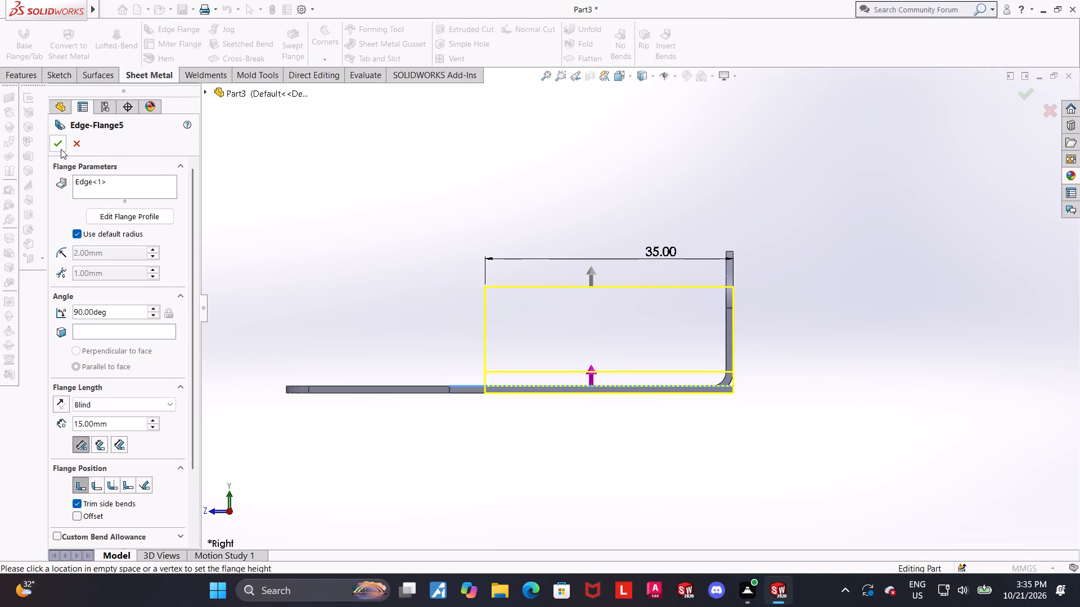
click(61, 149)
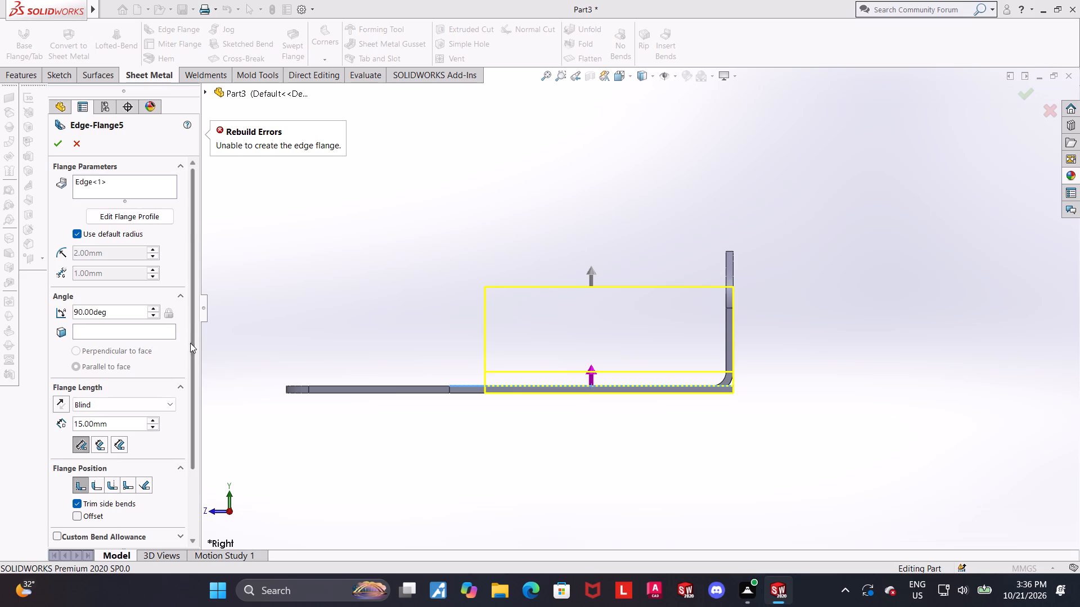
Turn off the side flange's relief ratio again, set the rectangular relief's width and depth to 1 mm, and finish the flange.
drag(190, 344, 186, 472)
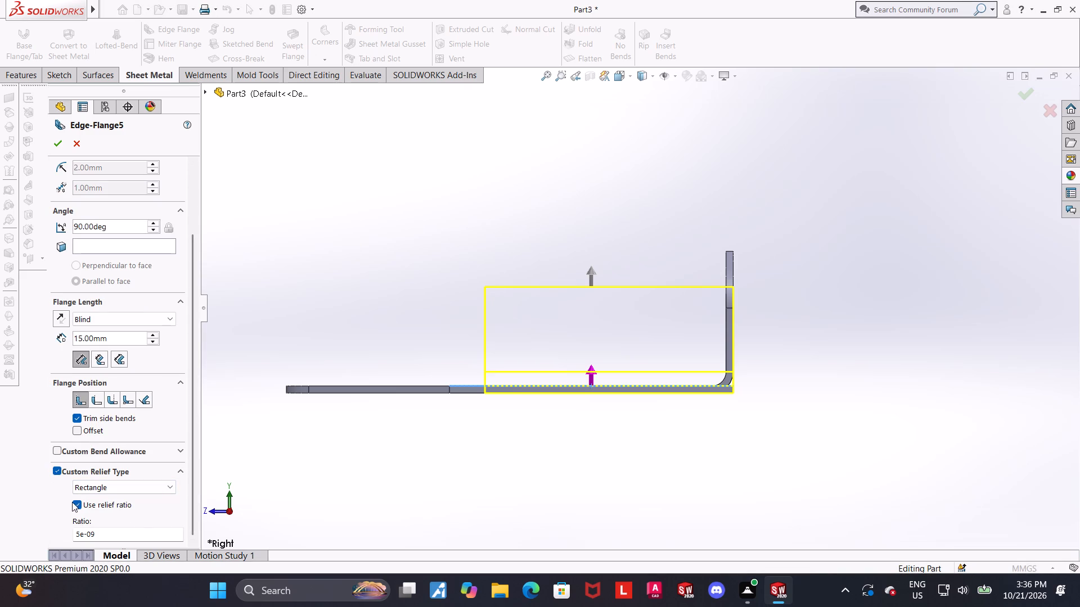
click(72, 501)
click(80, 509)
drag(122, 524, 70, 526)
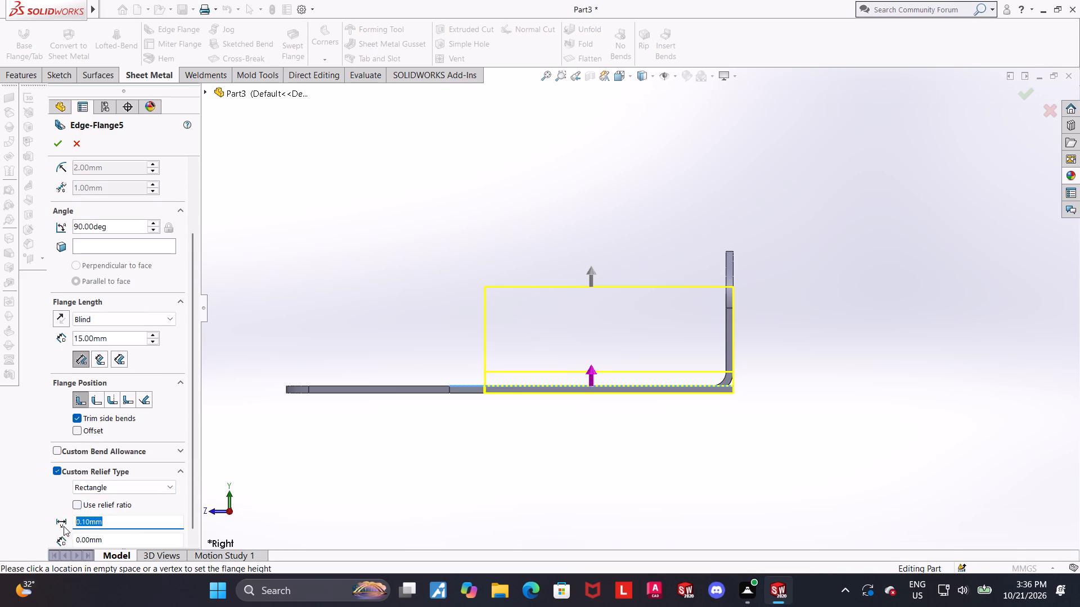
key(1)
key(Return)
drag(119, 540, 47, 537)
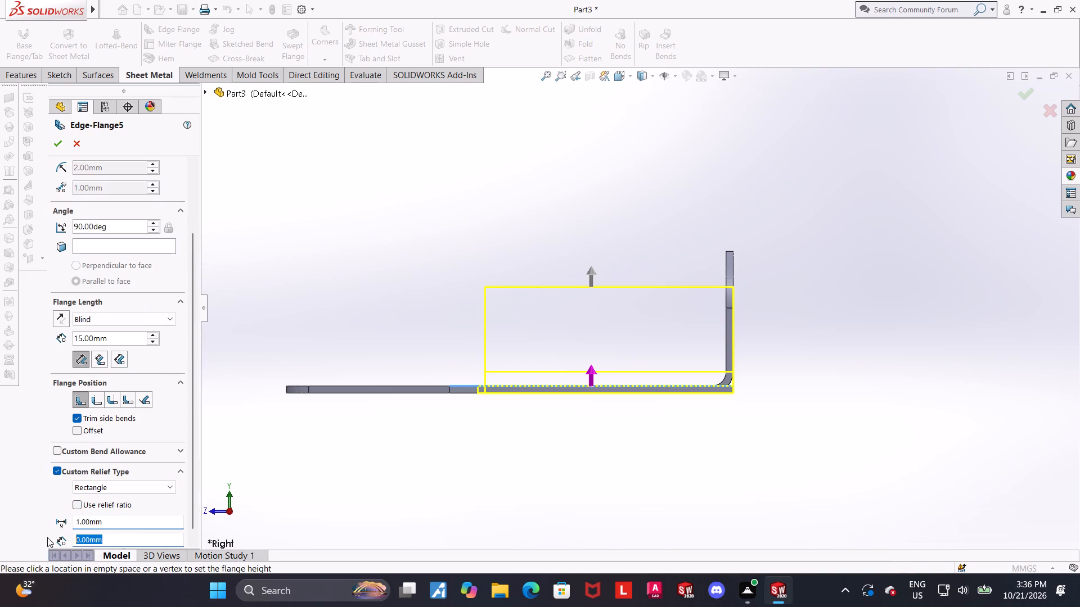
drag(47, 537, 42, 537)
key(1)
key(Return)
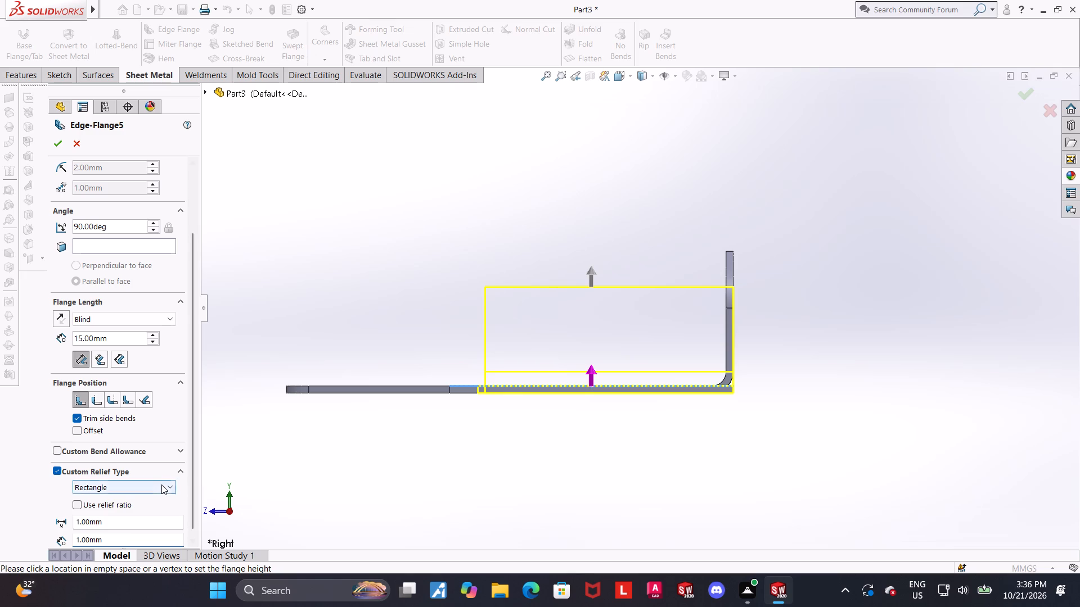
click(161, 484)
click(161, 484)
click(245, 428)
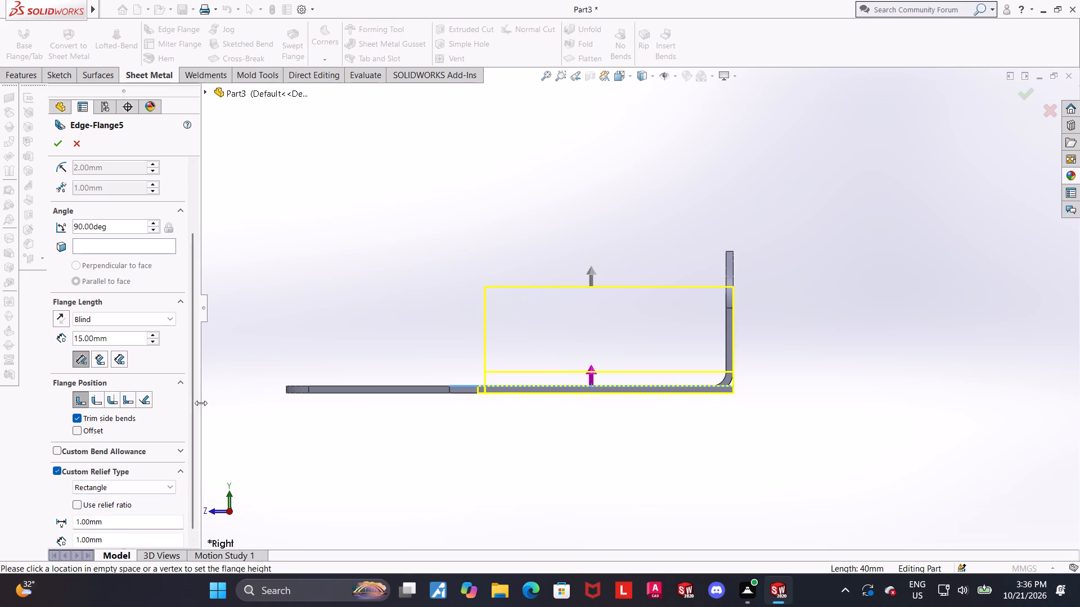
click(58, 144)
Chamfer the side flange's upper corner farthest from the slotted flange with a 5 mm Break Corner.
middle_drag(585, 433, 634, 429)
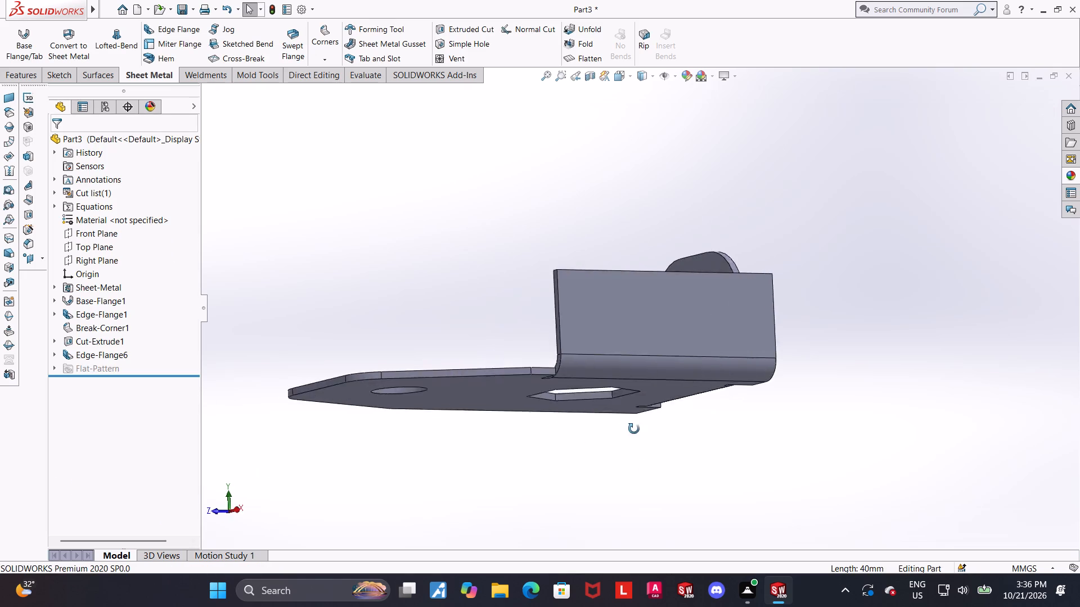
middle_drag(634, 429, 730, 588)
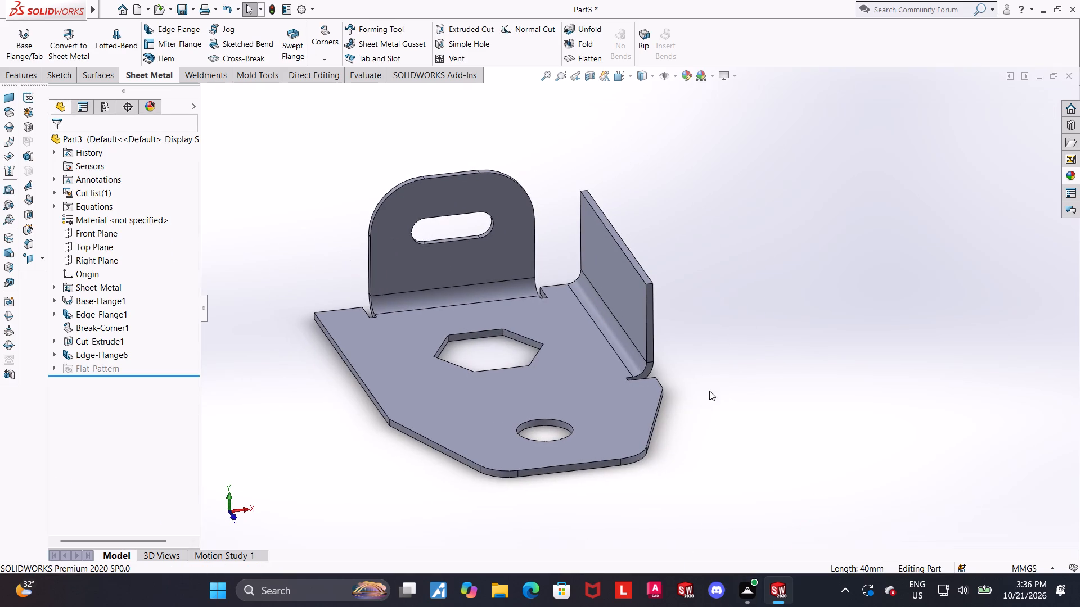
scroll(693, 333, down, 1)
middle_drag(678, 325, 676, 330)
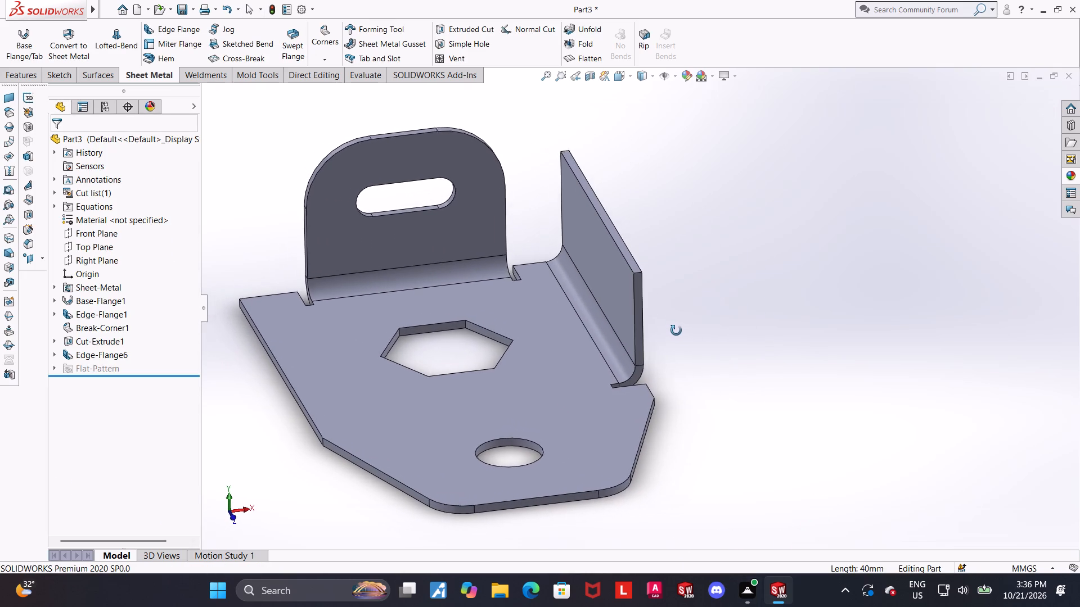
middle_drag(676, 330, 677, 330)
scroll(643, 233, down, 2)
scroll(721, 242, up, 4)
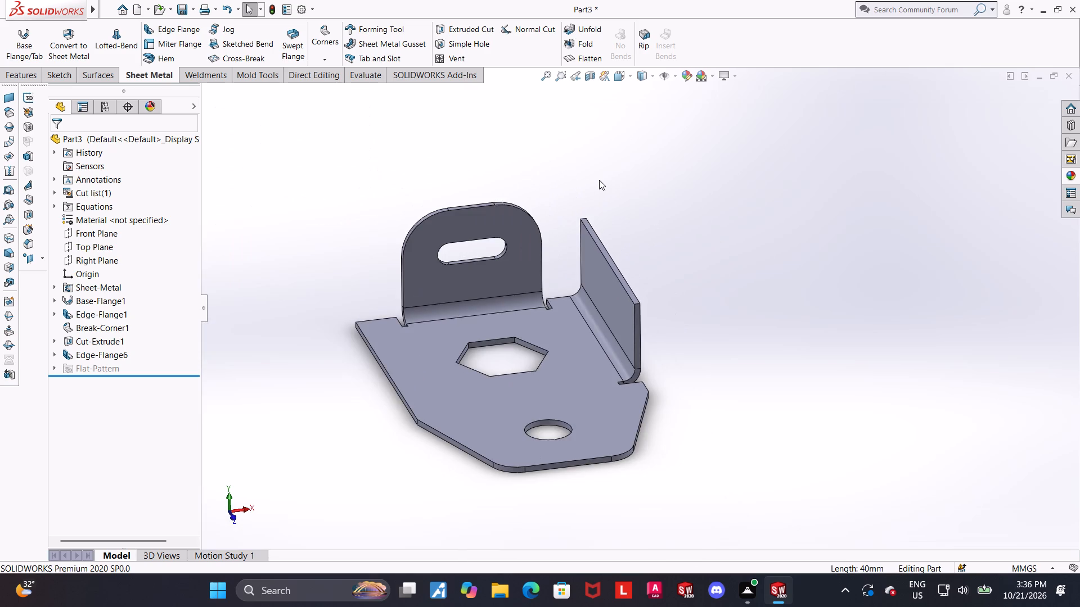
middle_drag(599, 180, 618, 161)
click(325, 52)
click(339, 103)
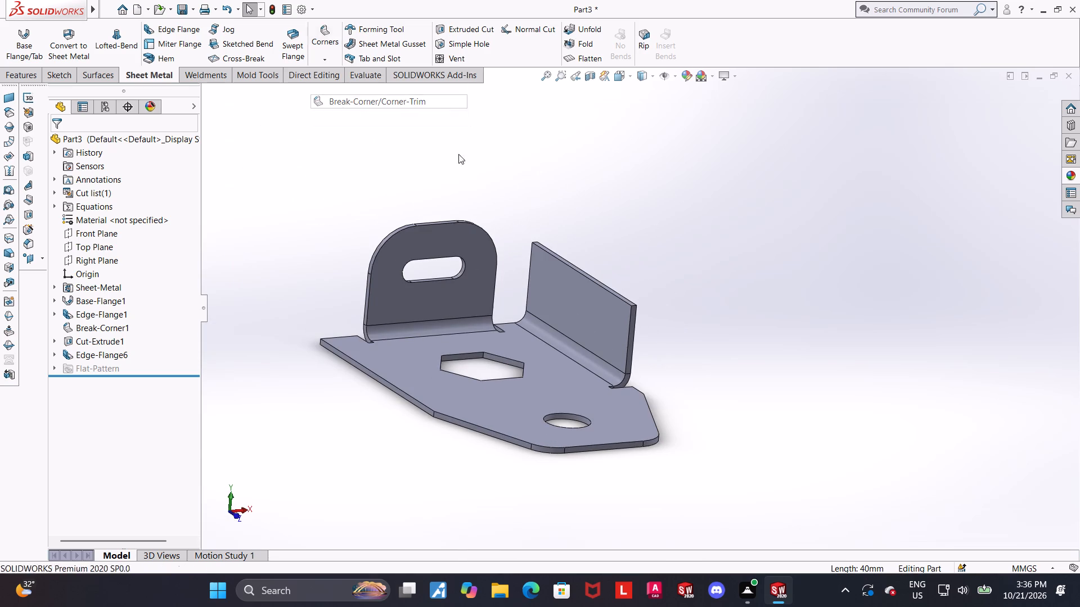
scroll(682, 238, down, 2)
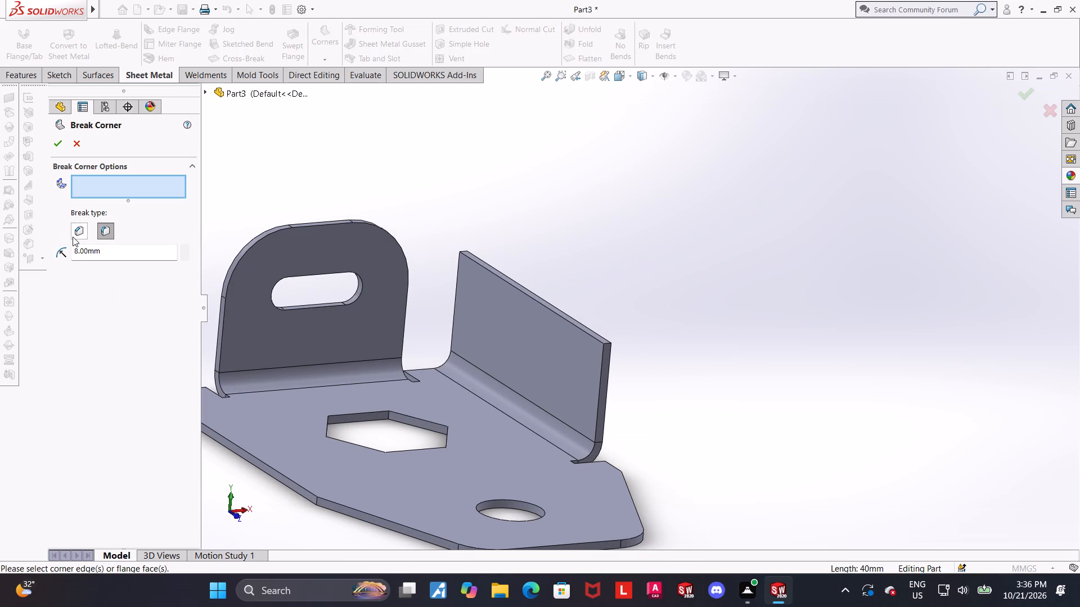
click(73, 236)
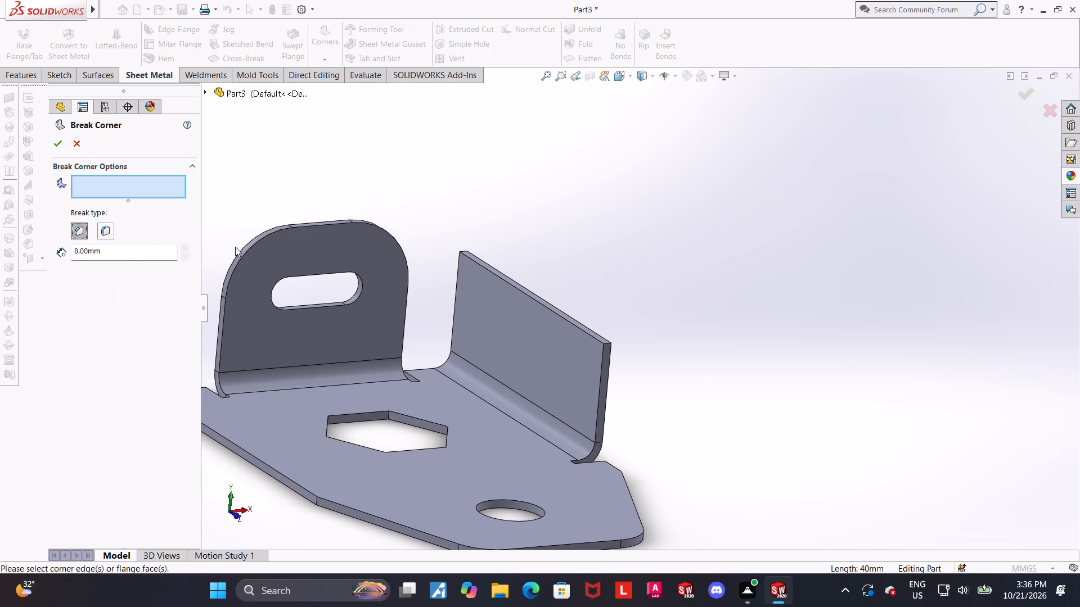
drag(136, 255, 0, 255)
key(5)
key(Return)
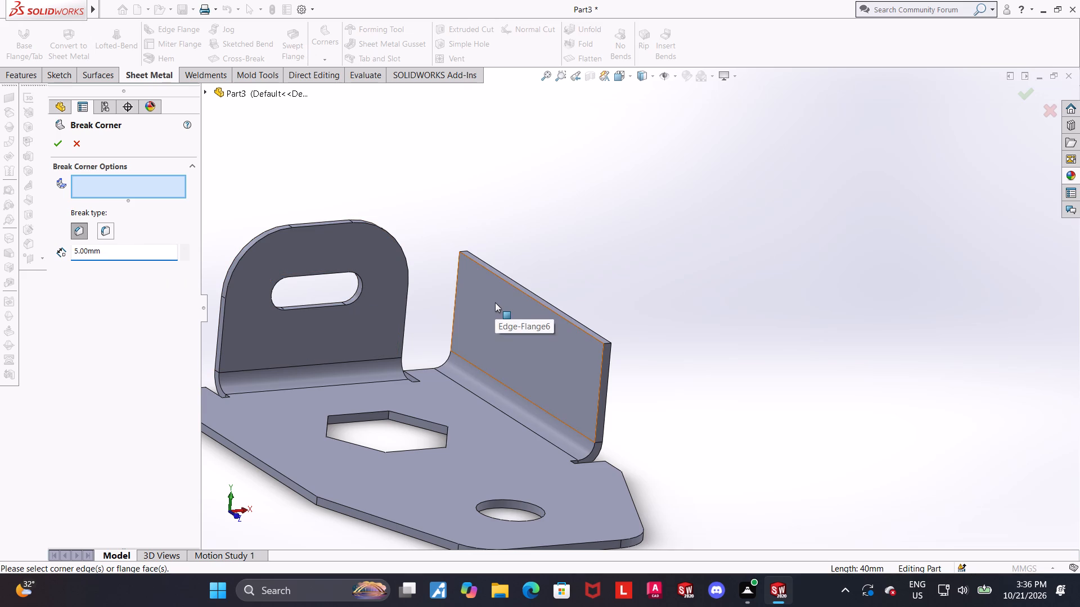
click(495, 302)
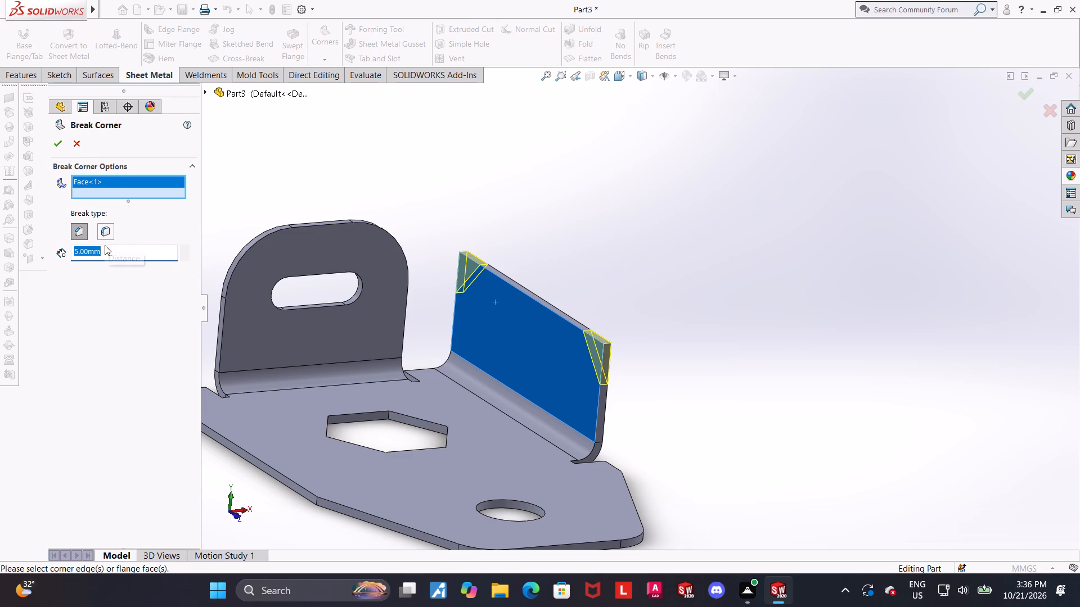
right_click(114, 182)
click(137, 209)
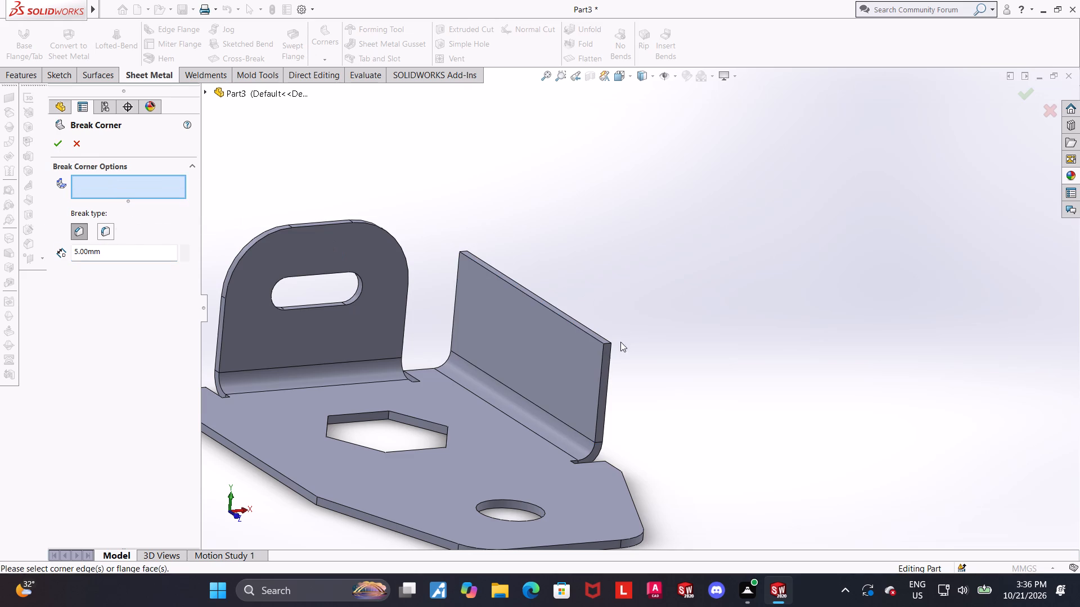
click(608, 345)
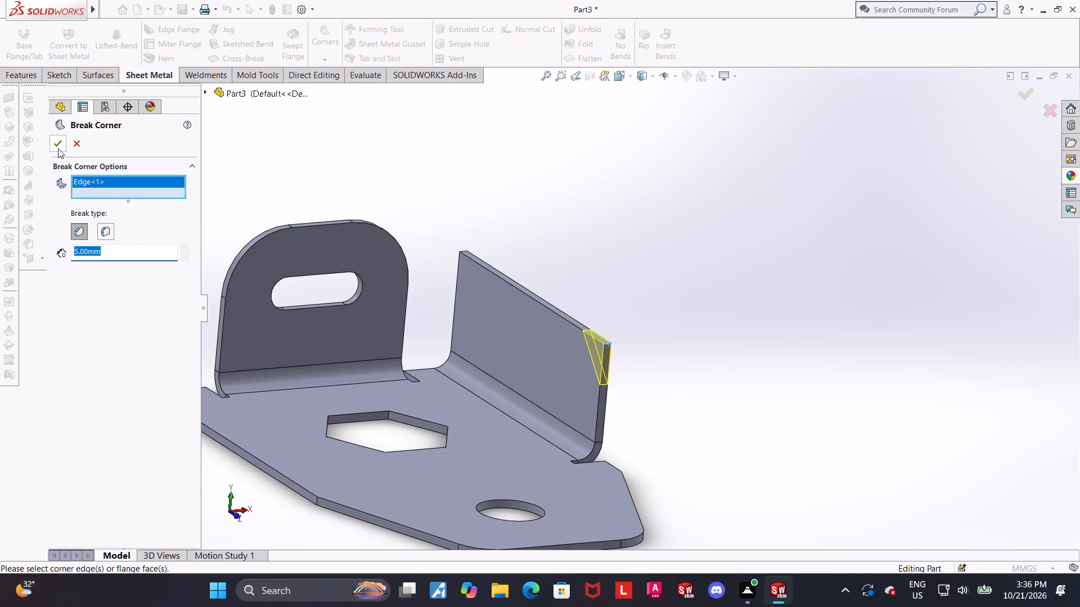
click(58, 148)
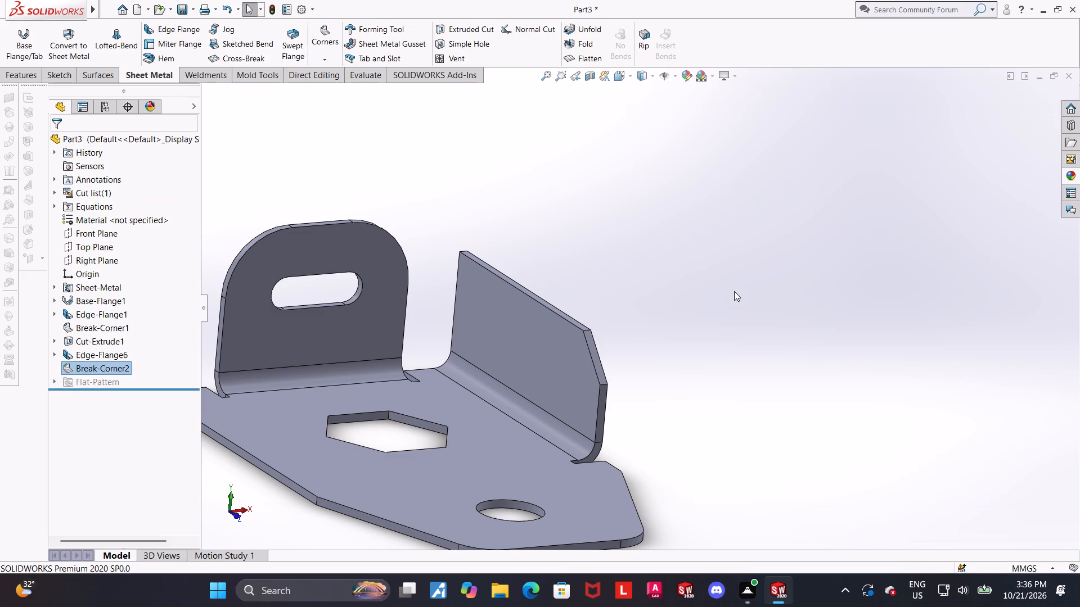
click(735, 295)
Open a new sketch on the outer face of the side flange and view it face-on.
middle_drag(545, 335, 578, 330)
scroll(573, 332, up, 1)
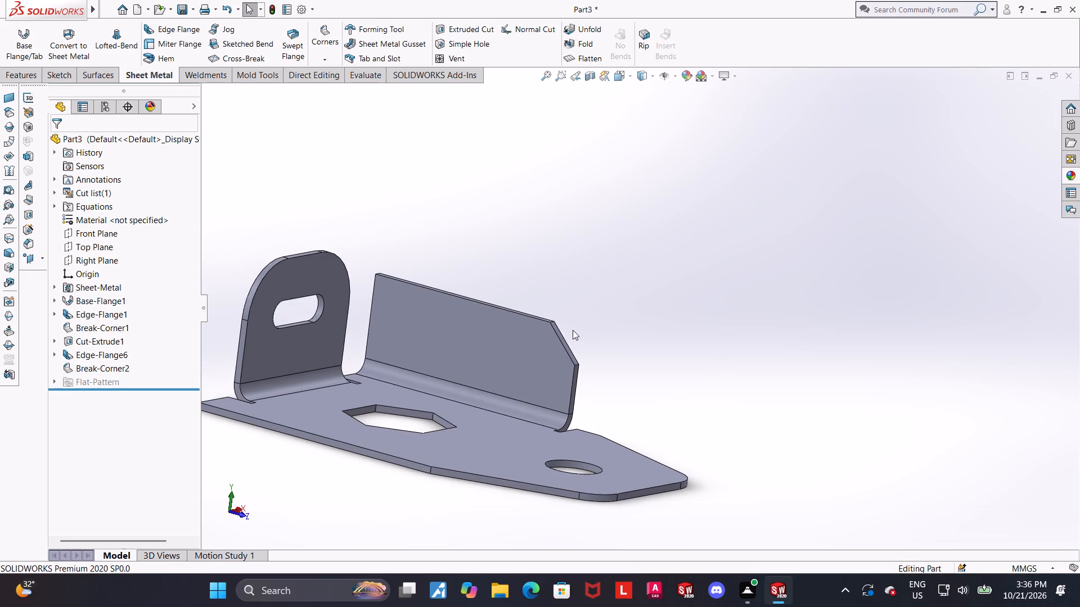
middle_drag(590, 329, 451, 324)
scroll(582, 360, up, 2)
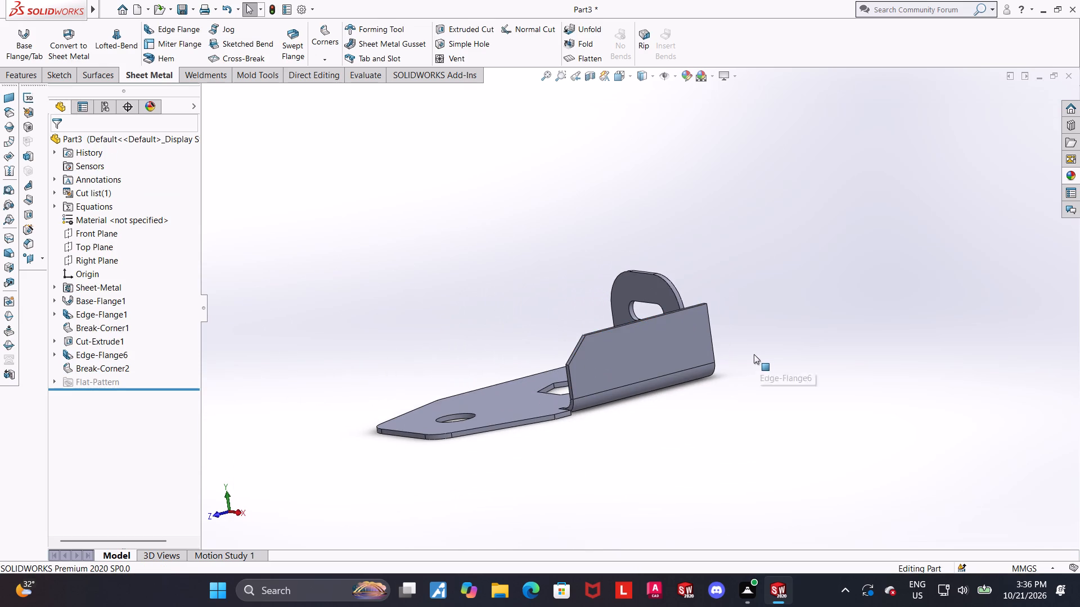
scroll(752, 354, down, 1)
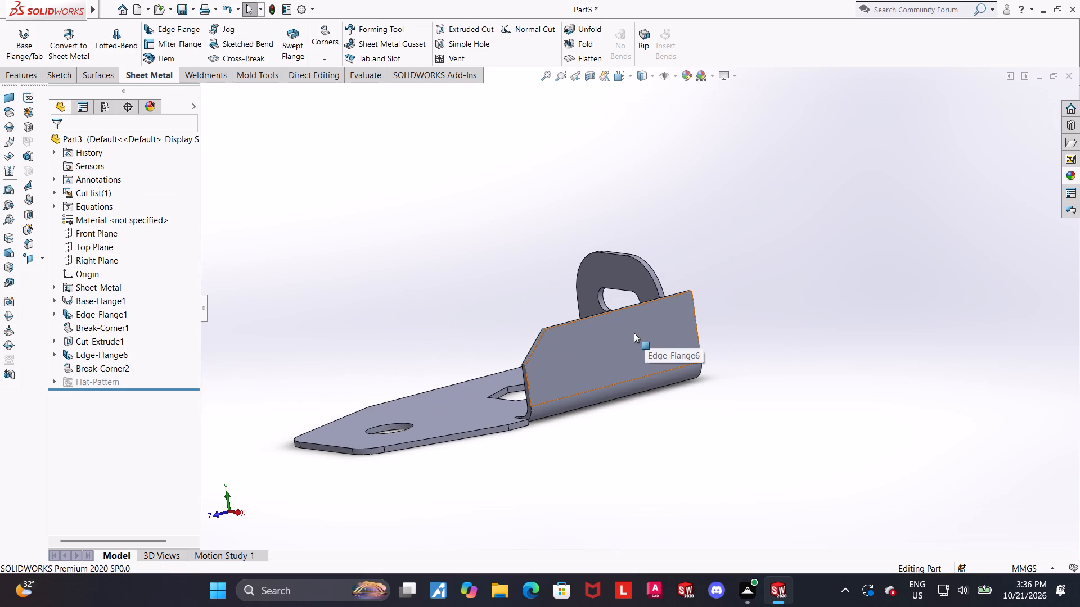
click(634, 333)
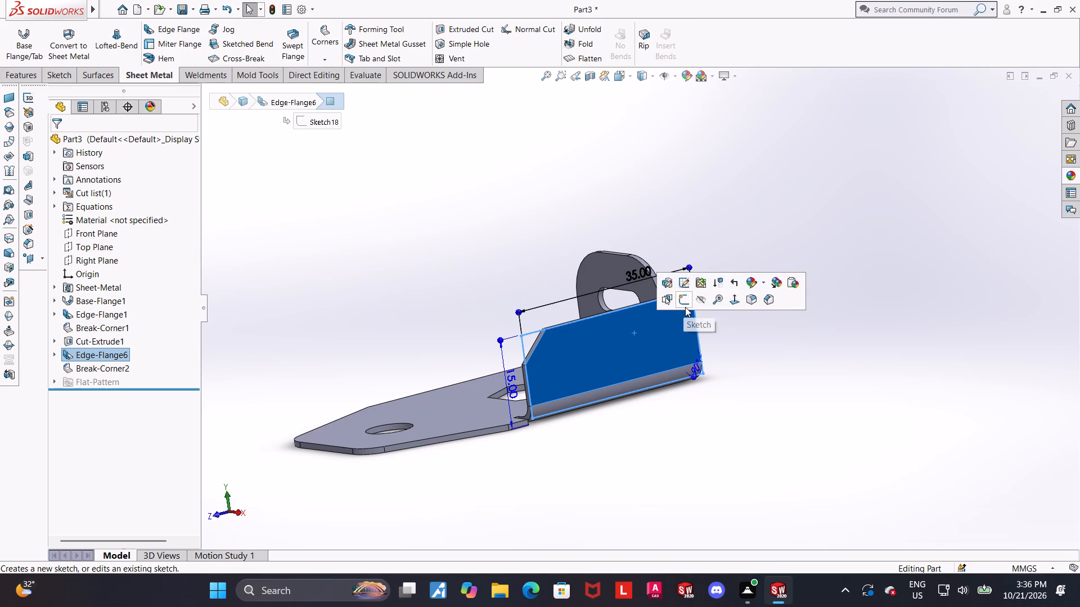
click(685, 307)
click(119, 394)
click(144, 379)
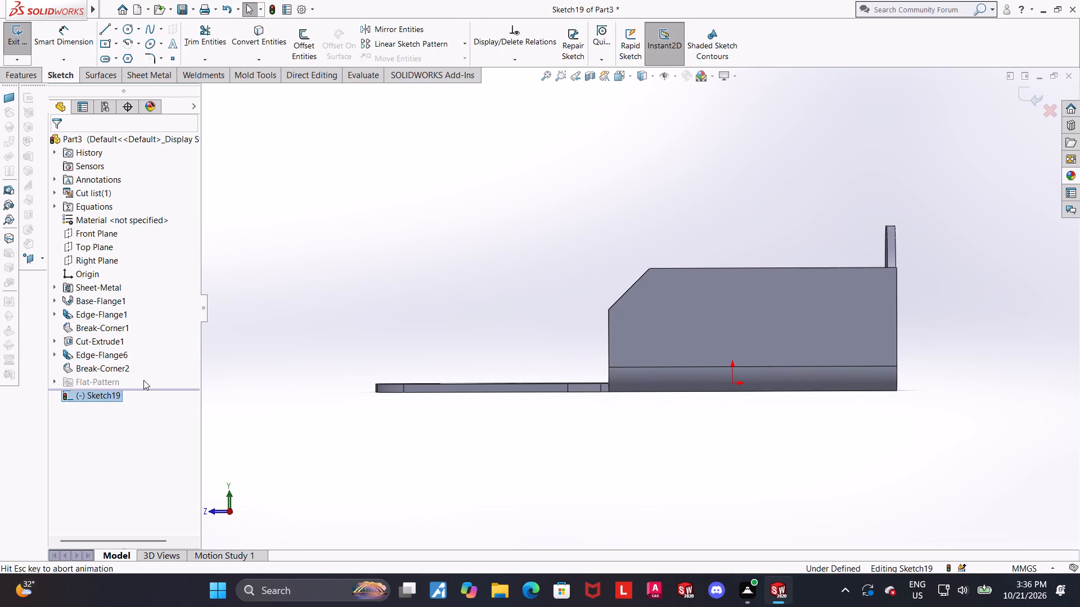
Sketch two side-by-side circles on the side flange, about 5.9 mm diameter near the slotted flange and about 5.3 mm near the chamfer.
click(128, 26)
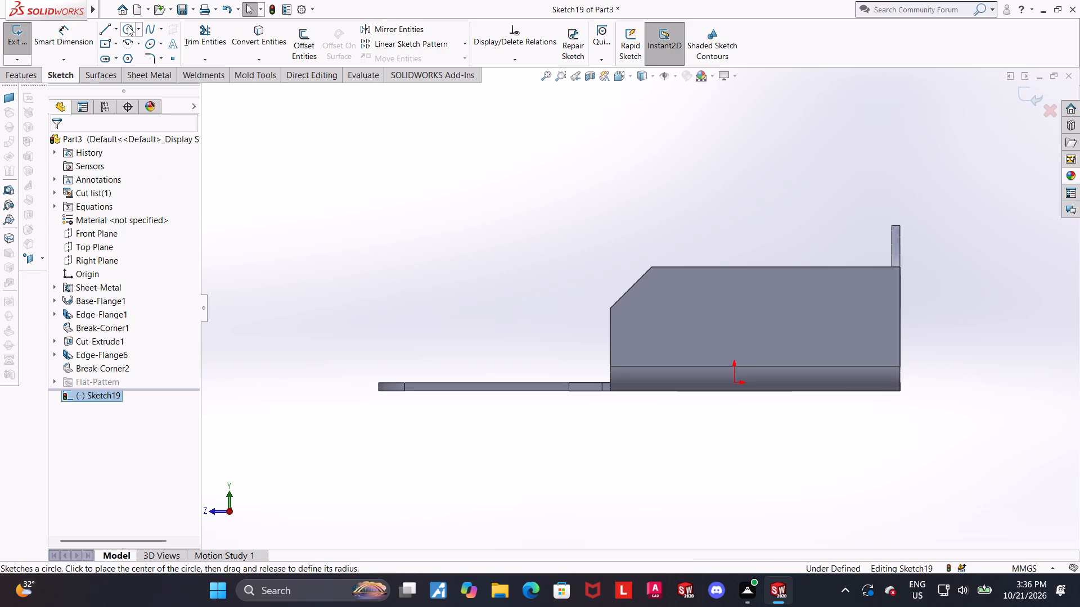
click(836, 317)
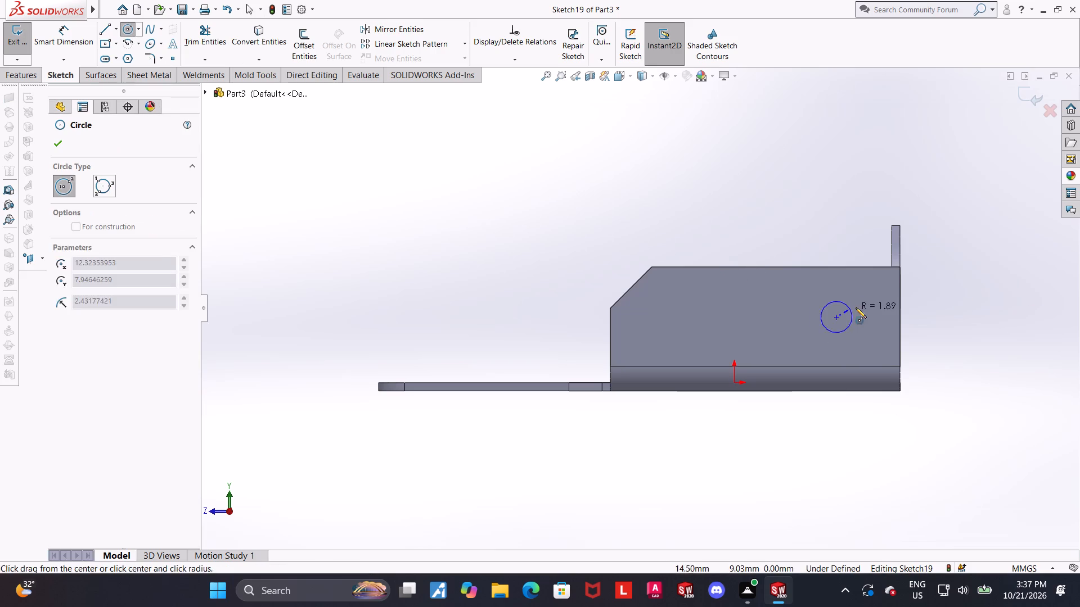
click(858, 305)
key(Escape)
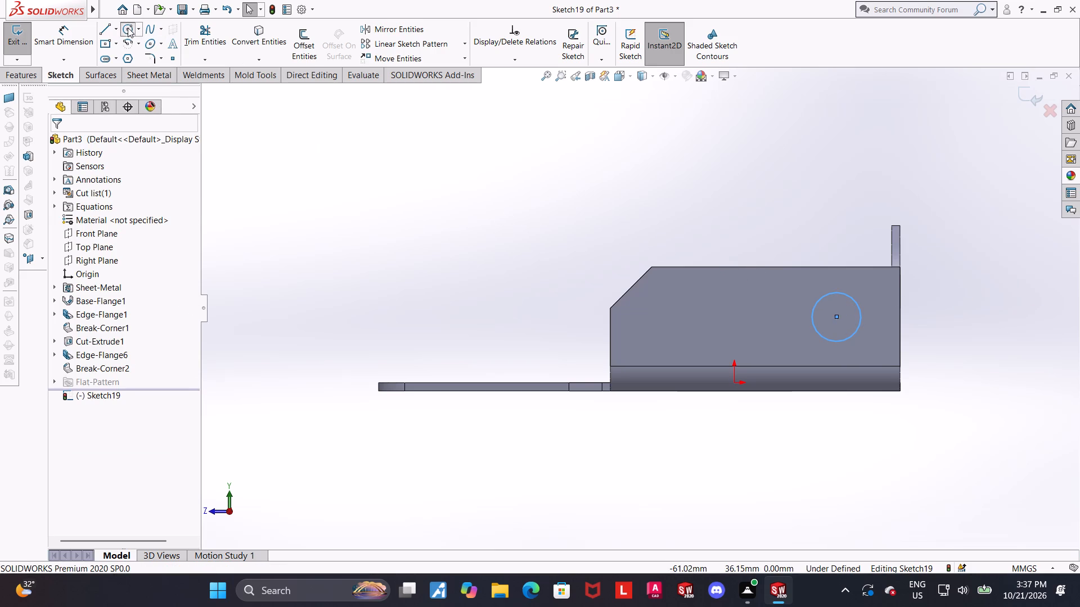
click(128, 28)
click(697, 314)
click(709, 299)
key(Escape)
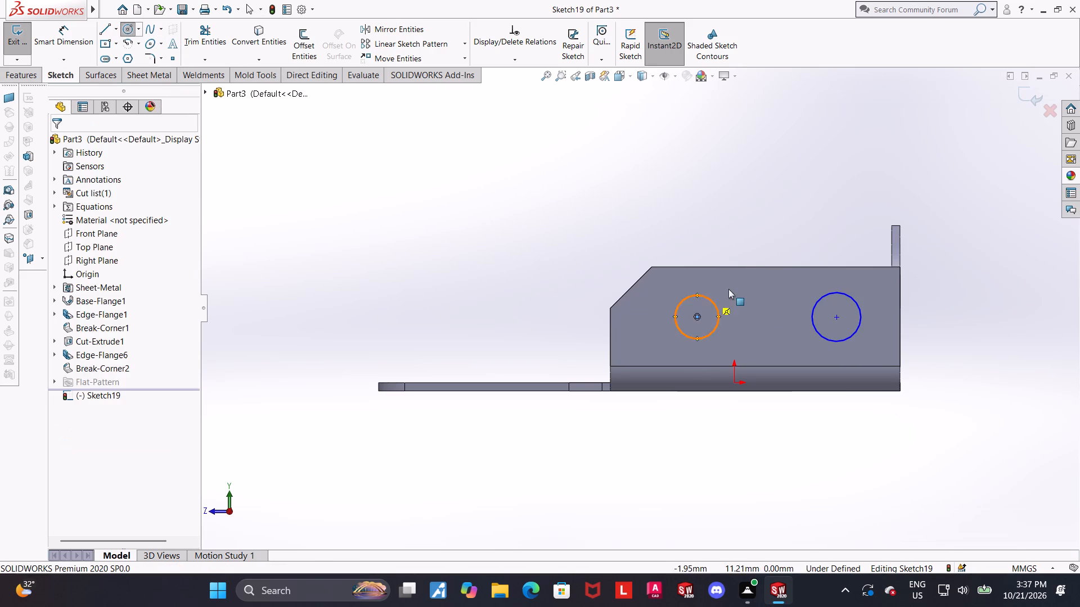
key(Escape)
Dimension the circle nearer the slotted flange to a 5 mm diameter.
click(75, 31)
scroll(539, 214, up, 1)
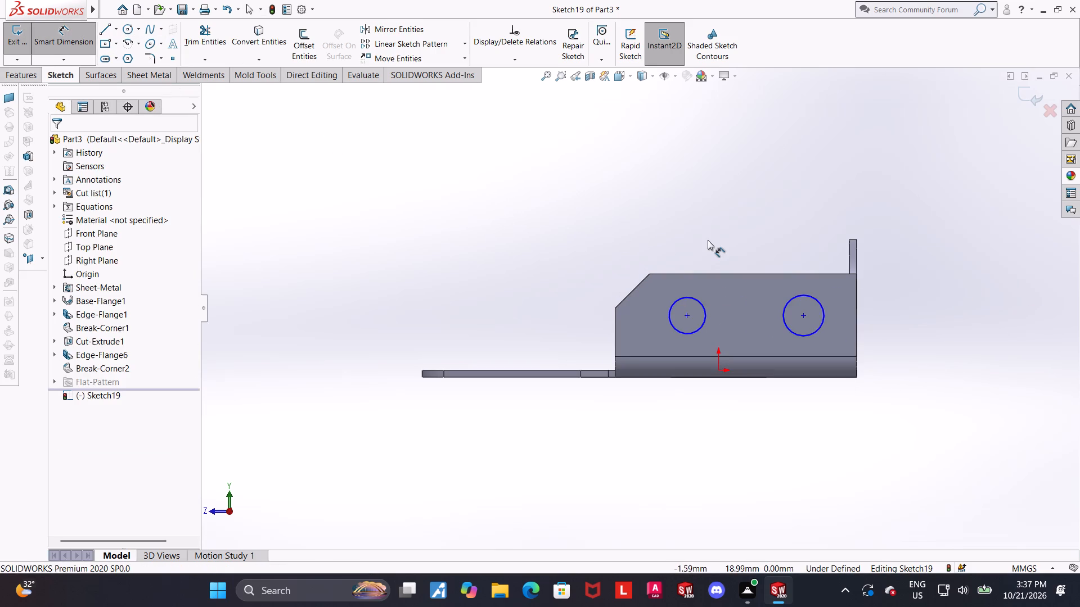
scroll(709, 244, down, 2)
click(828, 327)
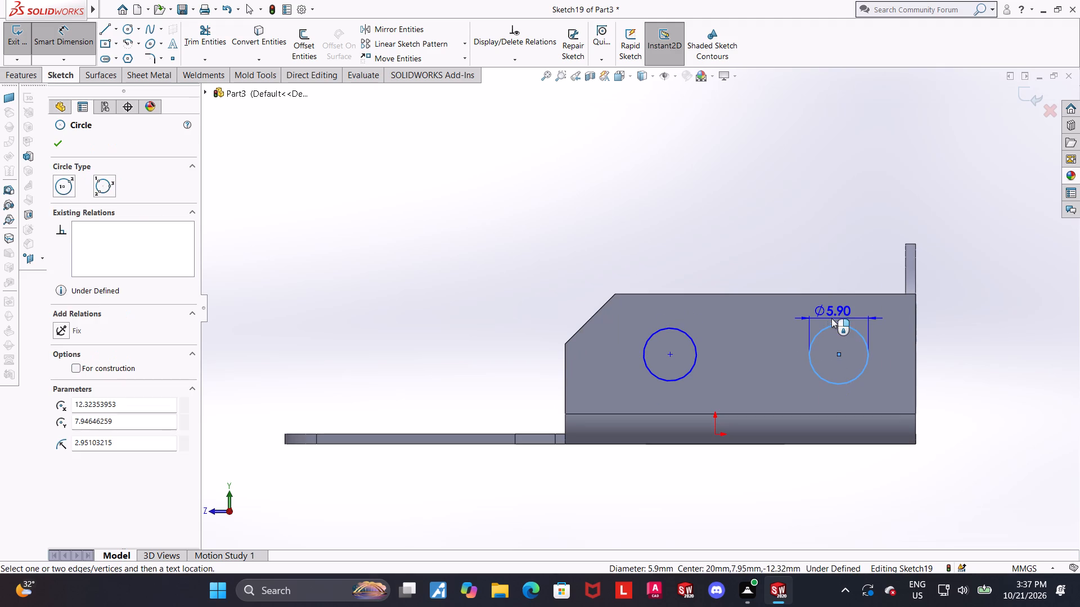
click(831, 318)
key(5)
key(Return)
key(Escape)
click(1017, 316)
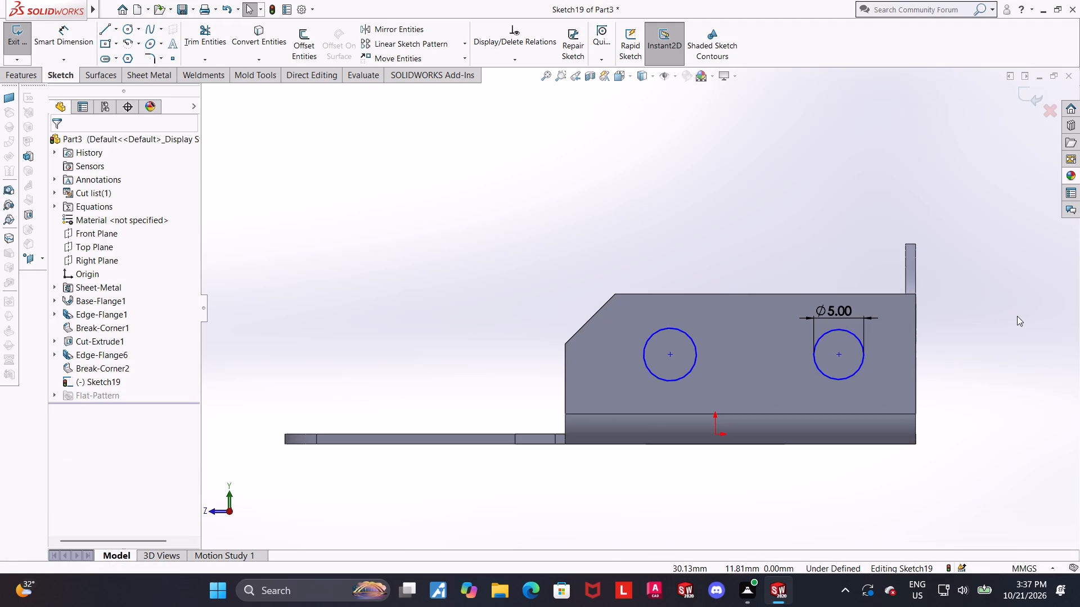
Make the two circles on the side flange equal in size.
click(680, 331)
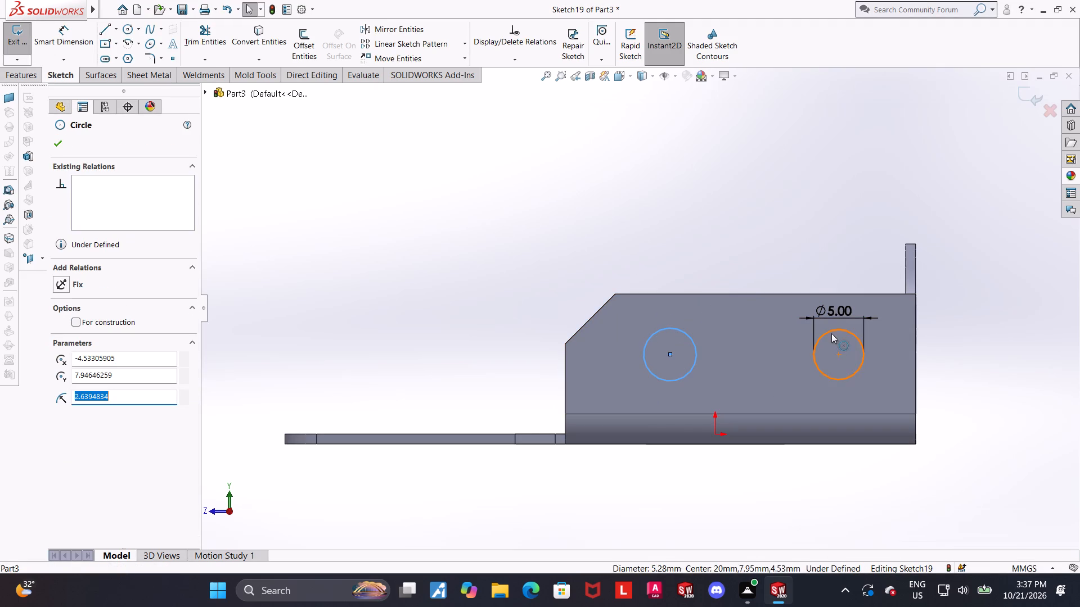
ctrl+click(831, 333)
click(56, 396)
key(Escape)
scroll(525, 342, up, 3)
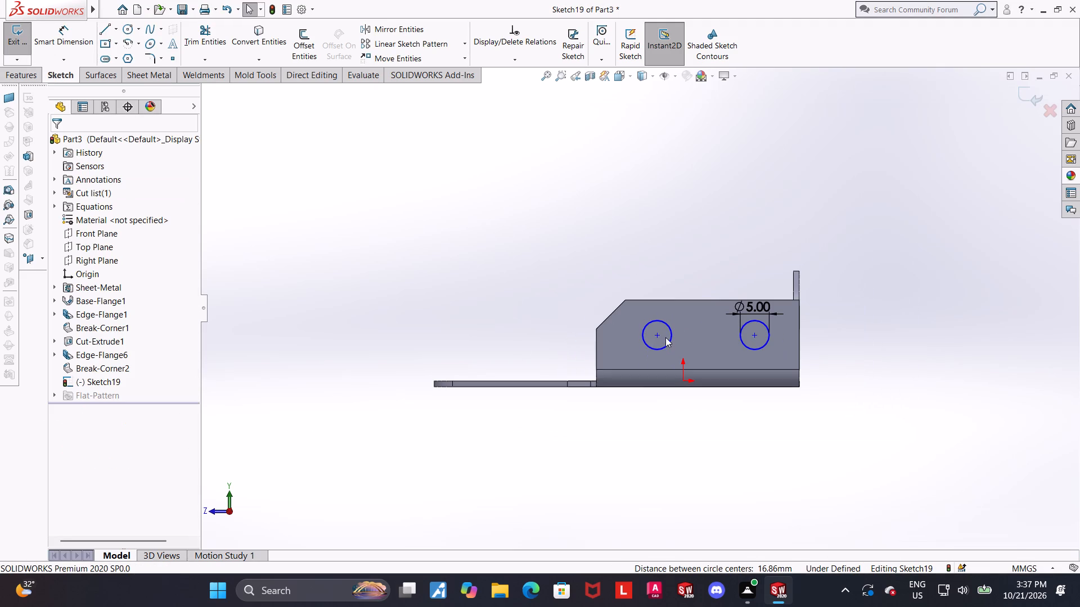
Dimension the center of the 5 mm circle 8 mm above the side flange's bottom edge.
click(59, 39)
scroll(625, 308, up, 1)
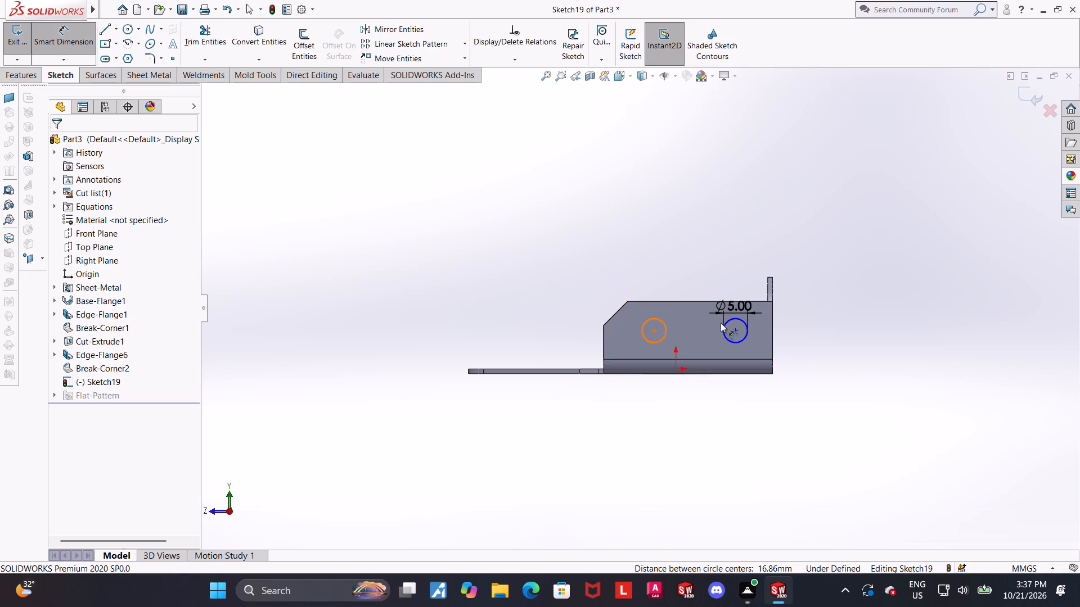
scroll(721, 327, down, 1)
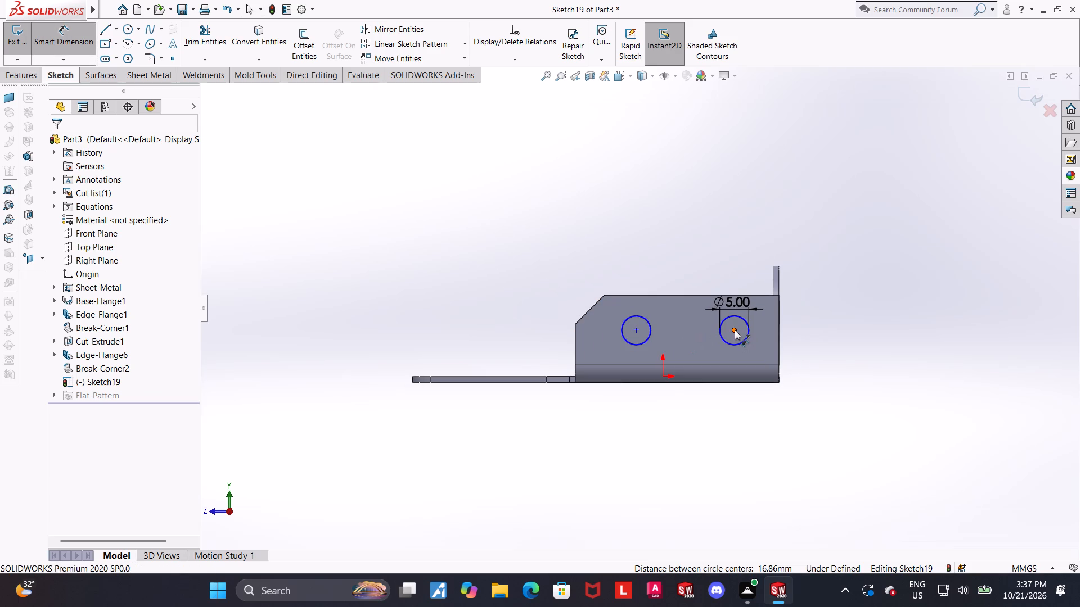
click(735, 330)
click(740, 383)
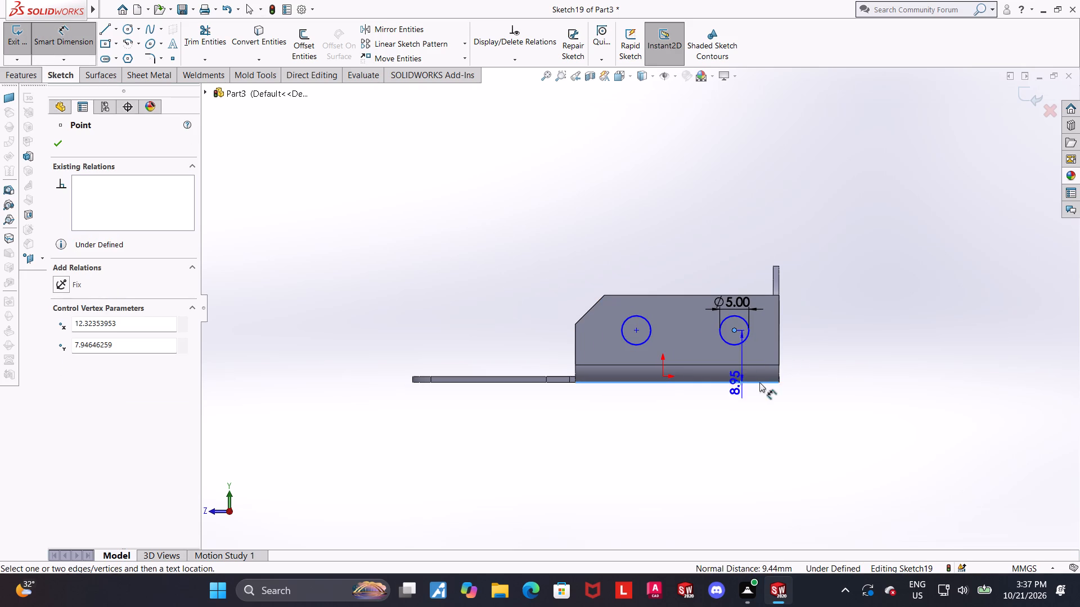
click(843, 373)
key(8)
key(Return)
key(Escape)
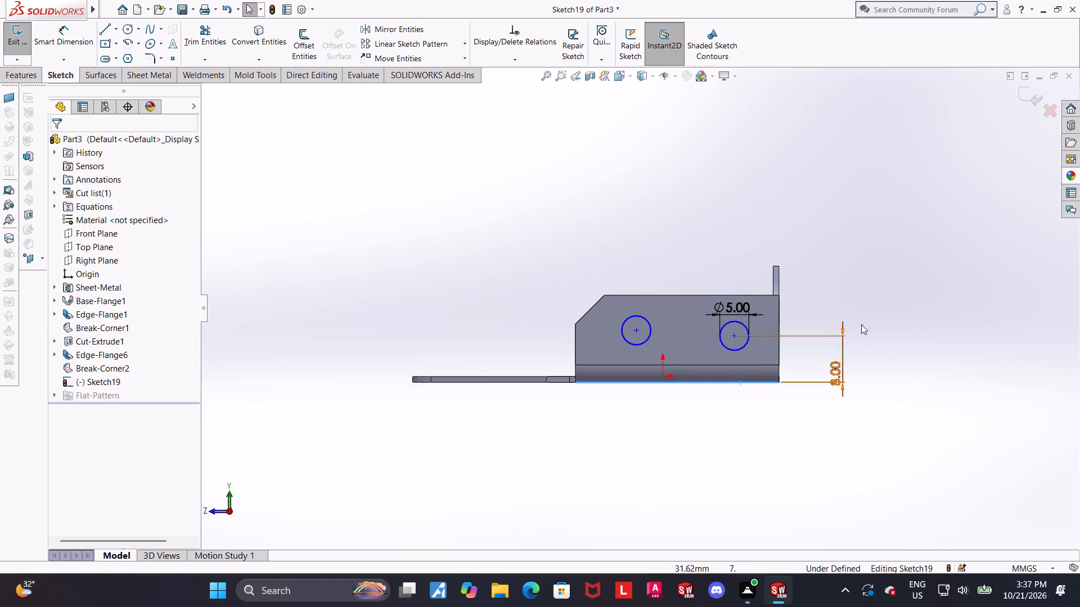
click(890, 314)
Align the centers of the two circles with a horizontal relation.
click(634, 333)
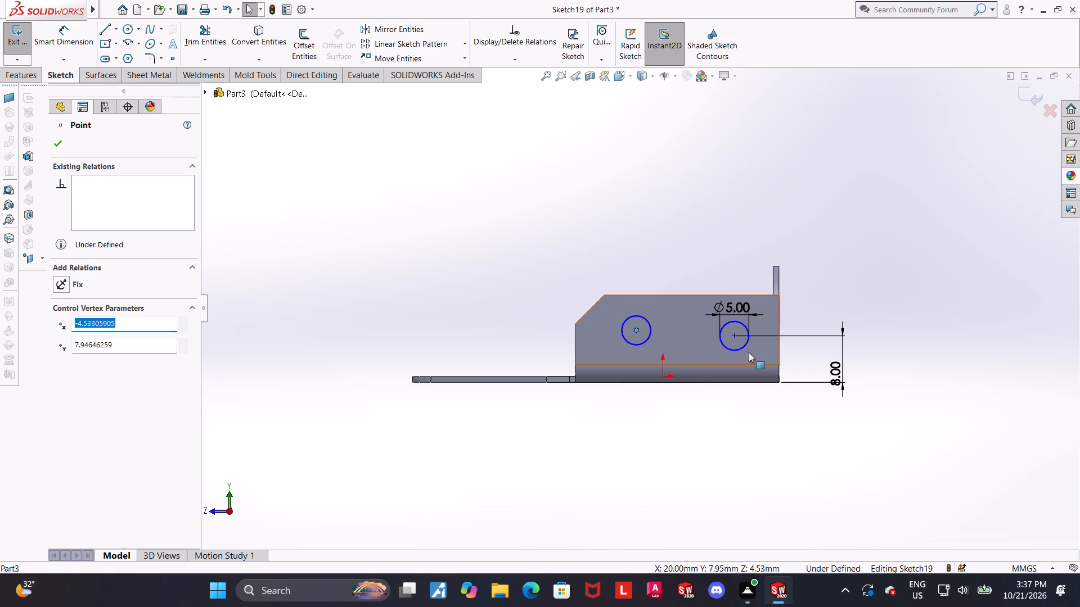
ctrl+click(735, 339)
click(64, 343)
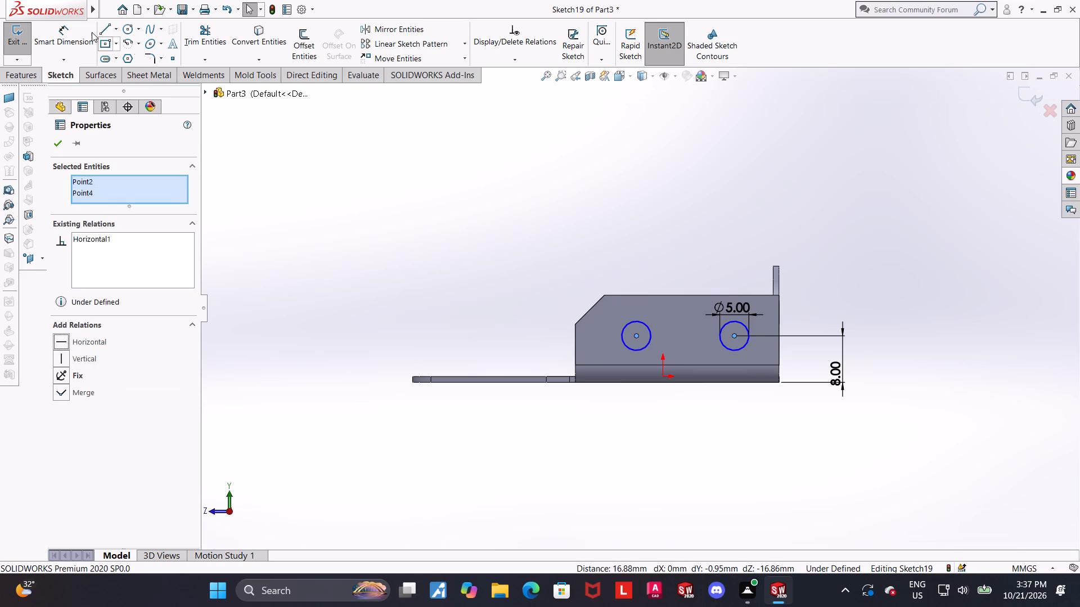
Dimension the center of the circle nearer the slotted flange 10 mm from the side flange's adjacent end edge.
click(52, 35)
scroll(762, 366, up, 1)
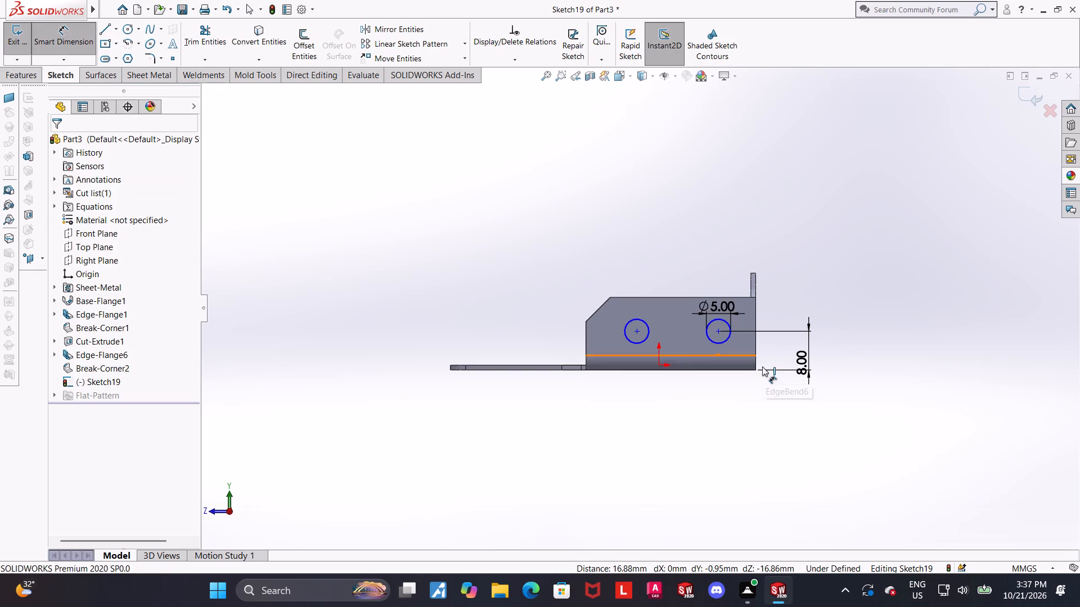
scroll(786, 372, down, 1)
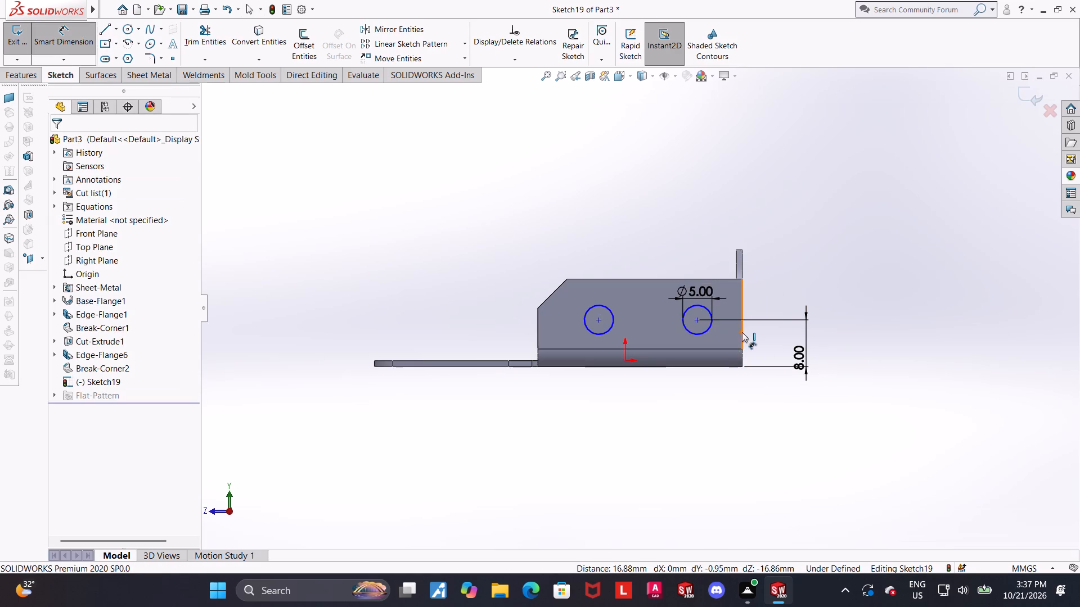
click(742, 332)
click(700, 321)
click(692, 400)
text(10)
key(Return)
key(Escape)
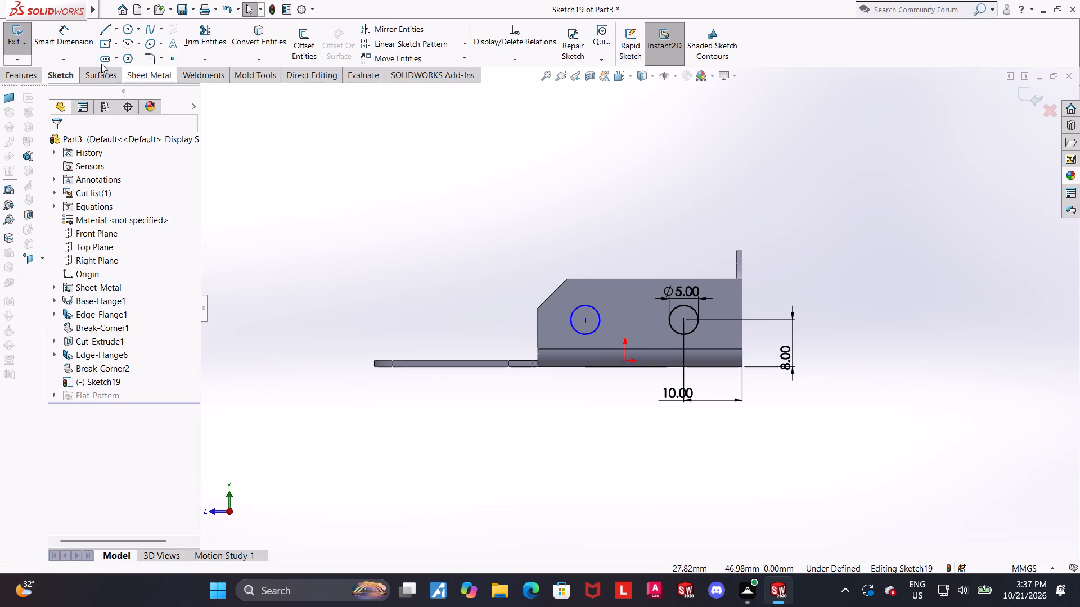
Dimension the spacing between the centers of the two side flange circles as 15 mm.
click(63, 43)
click(586, 321)
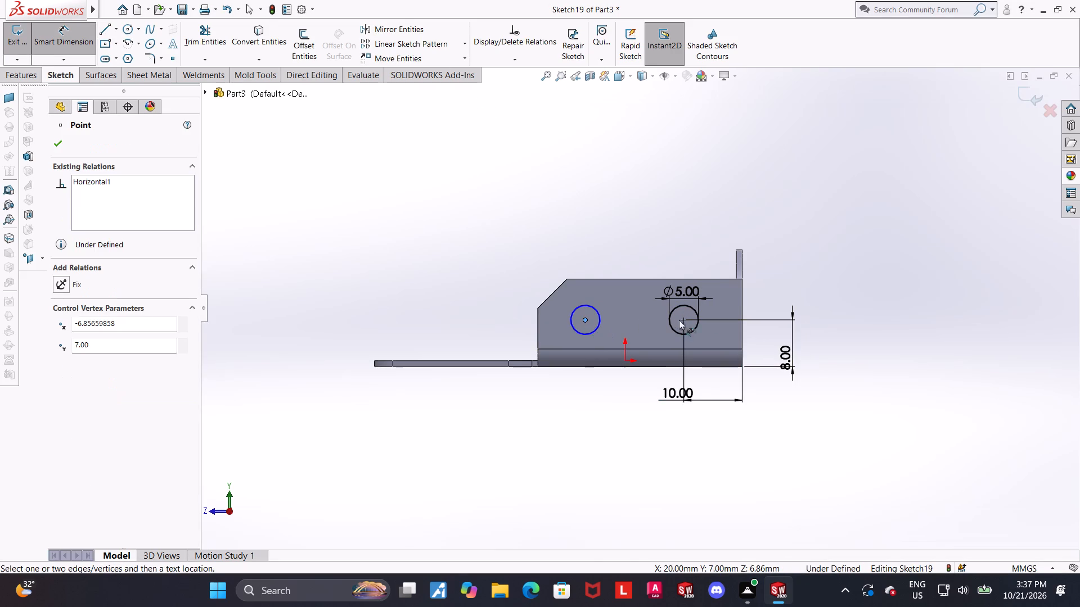
click(683, 319)
click(646, 412)
text(15)
key(Return)
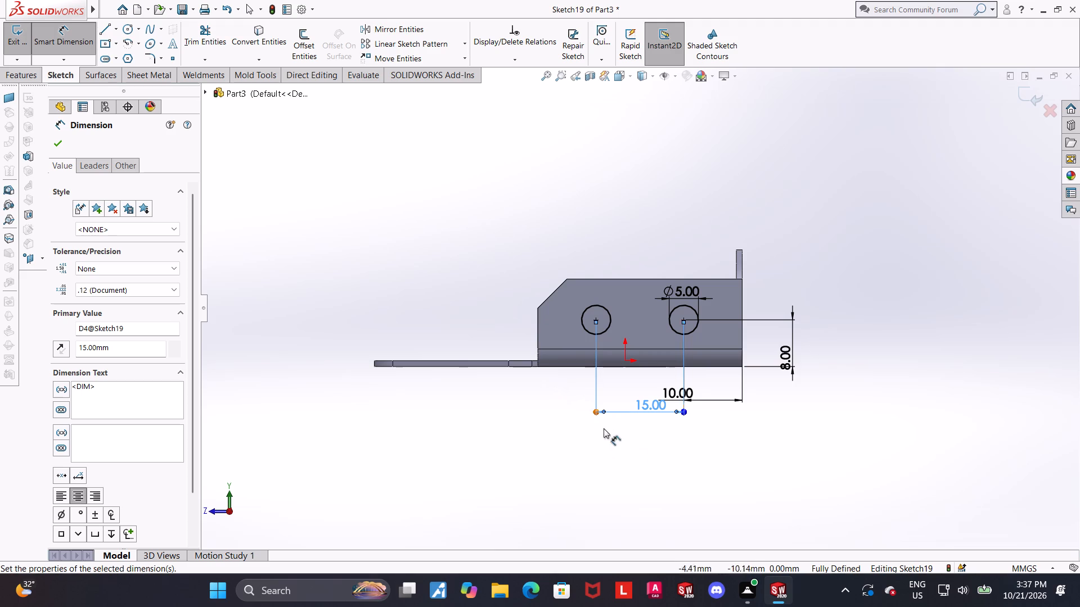
click(708, 442)
scroll(721, 449, up, 1)
scroll(725, 380, down, 1)
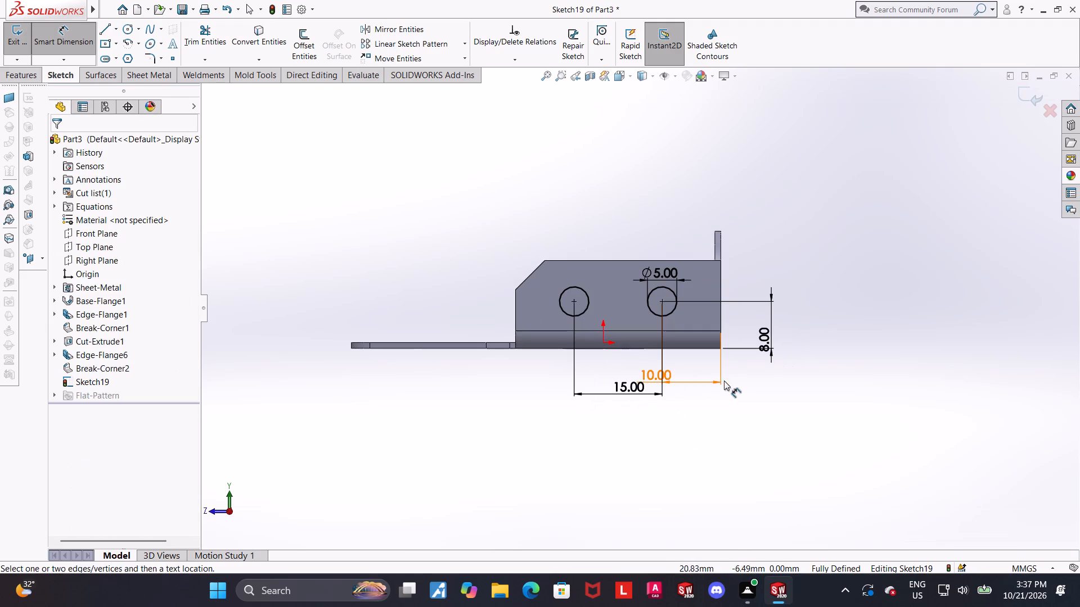
click(708, 437)
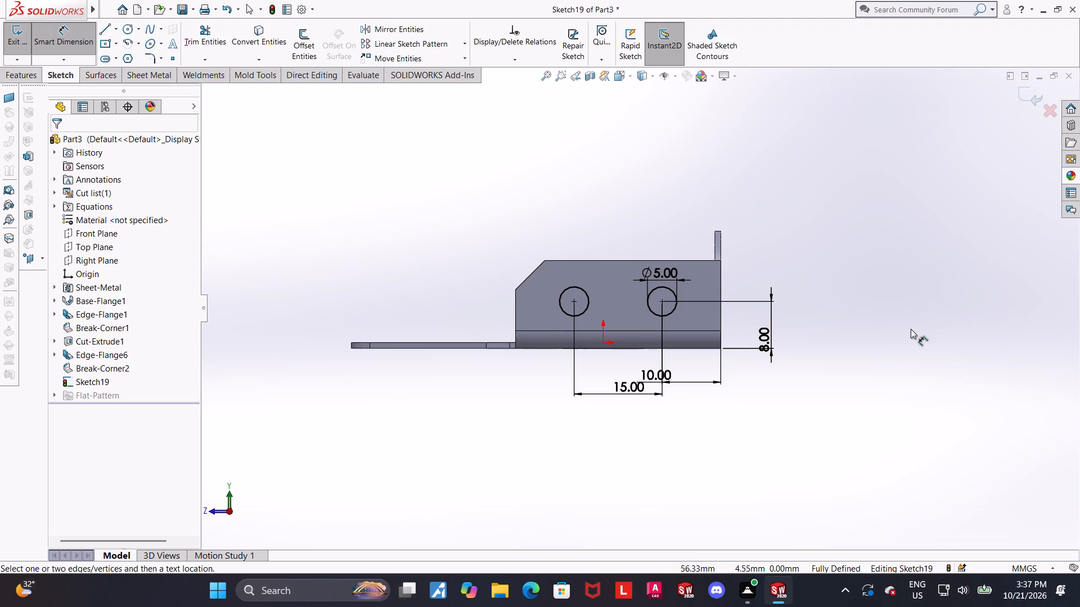
Close the sketch and cut the two circles through the side flange with an Extruded Cut.
scroll(874, 356, down, 1)
middle_drag(823, 387, 854, 410)
middle_drag(728, 373, 742, 390)
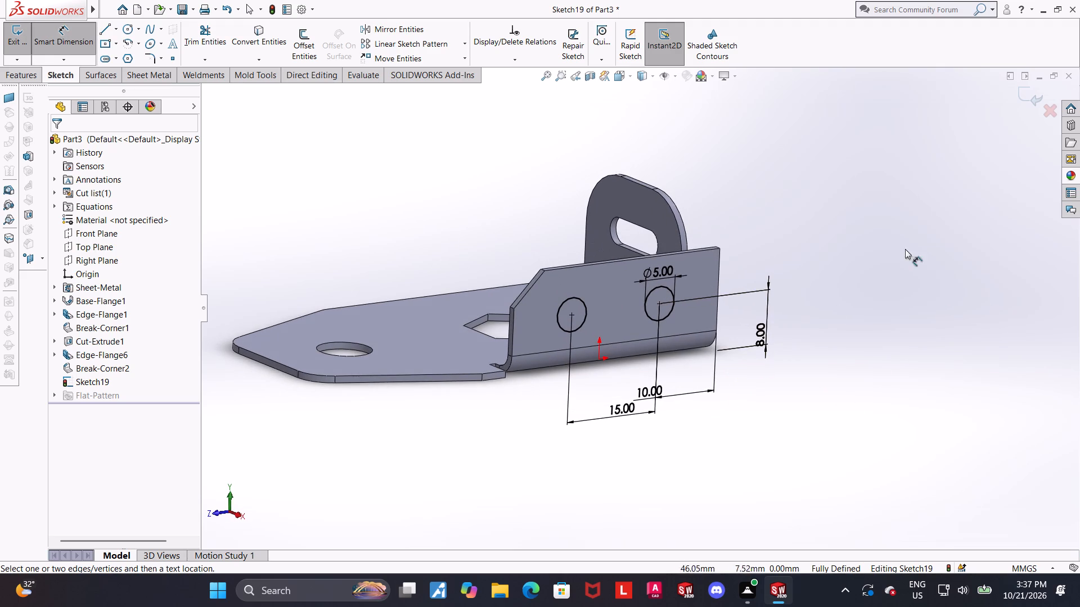
click(1033, 99)
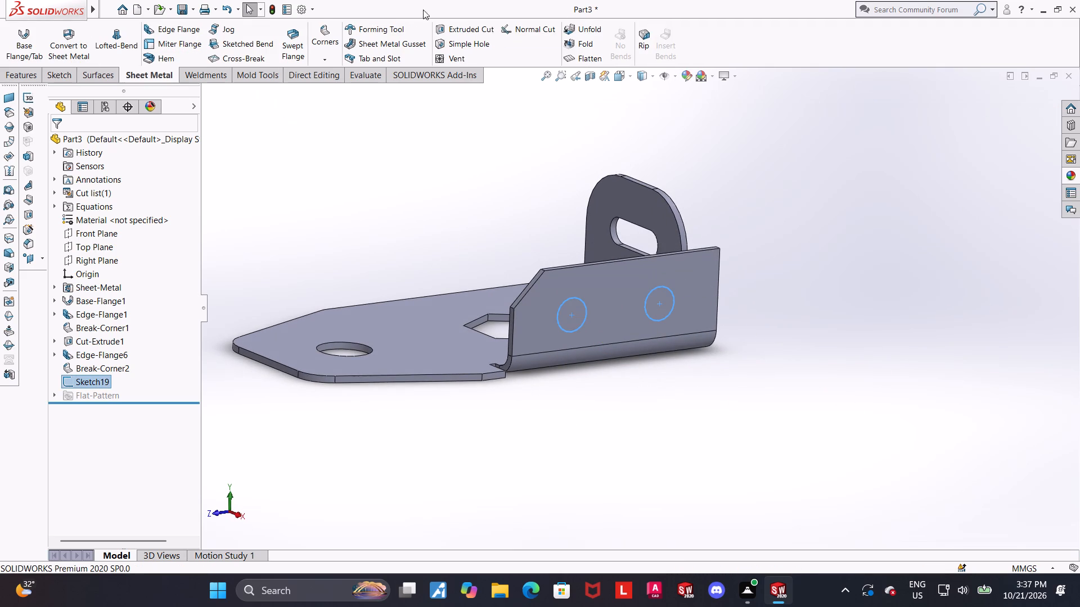
click(445, 30)
click(58, 148)
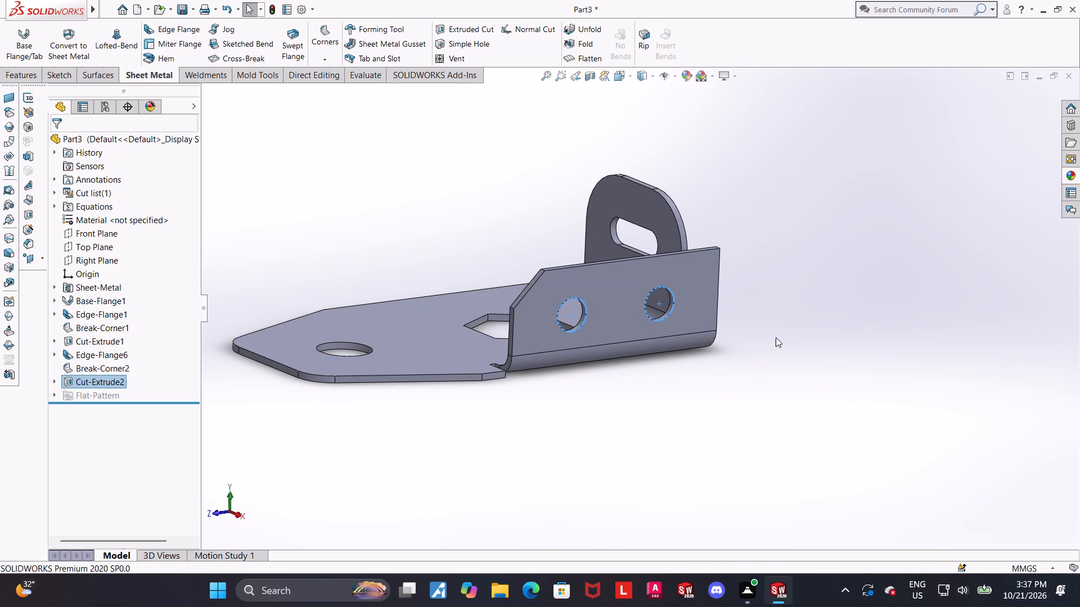
Inspect the part from below and above to check the side flange and its two holes.
scroll(445, 133, up, 2)
click(451, 143)
middle_drag(489, 287, 542, 226)
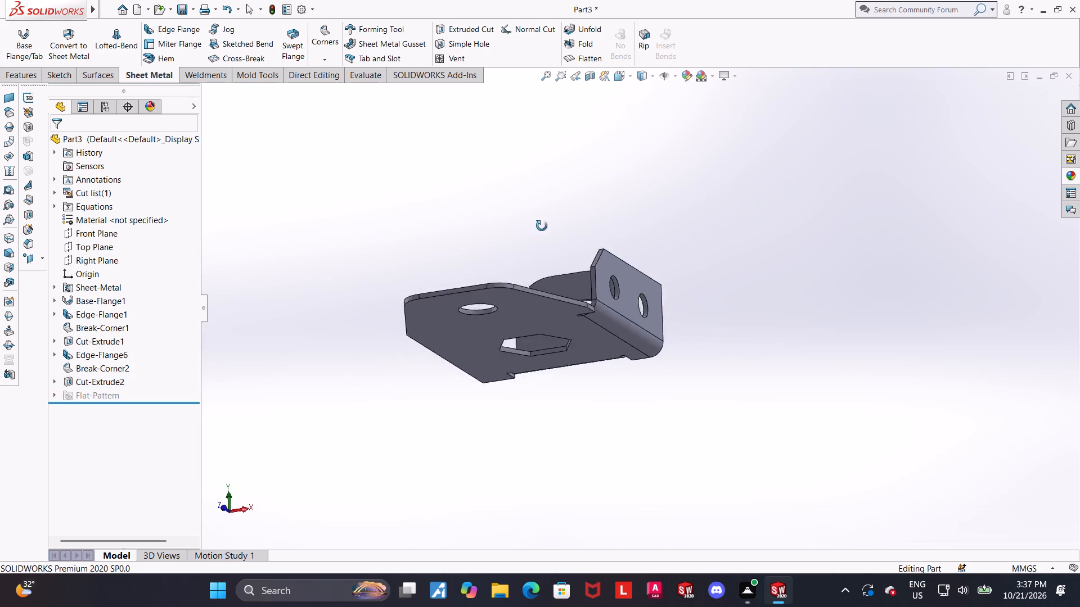
middle_drag(542, 226, 614, 308)
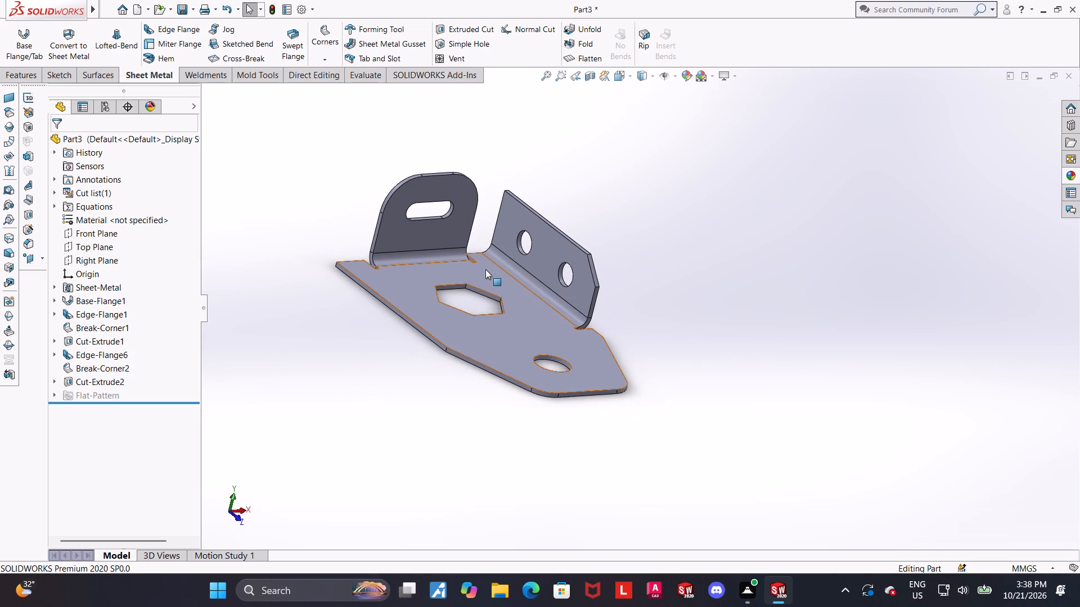
scroll(485, 269, up, 1)
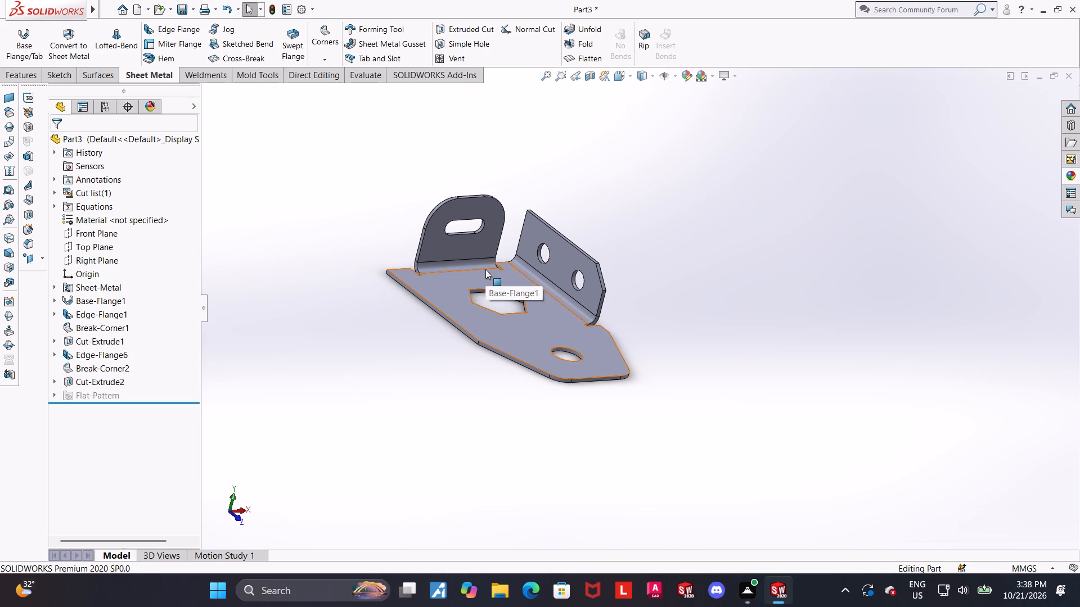
scroll(584, 283, up, 1)
scroll(578, 293, down, 2)
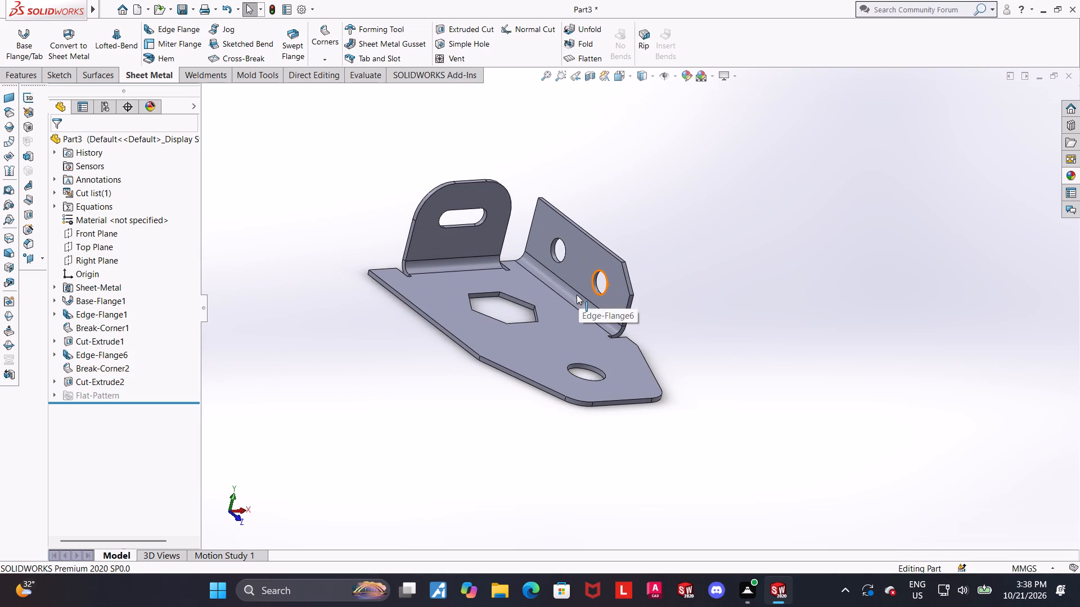
scroll(577, 294, up, 1)
scroll(624, 275, down, 3)
click(533, 138)
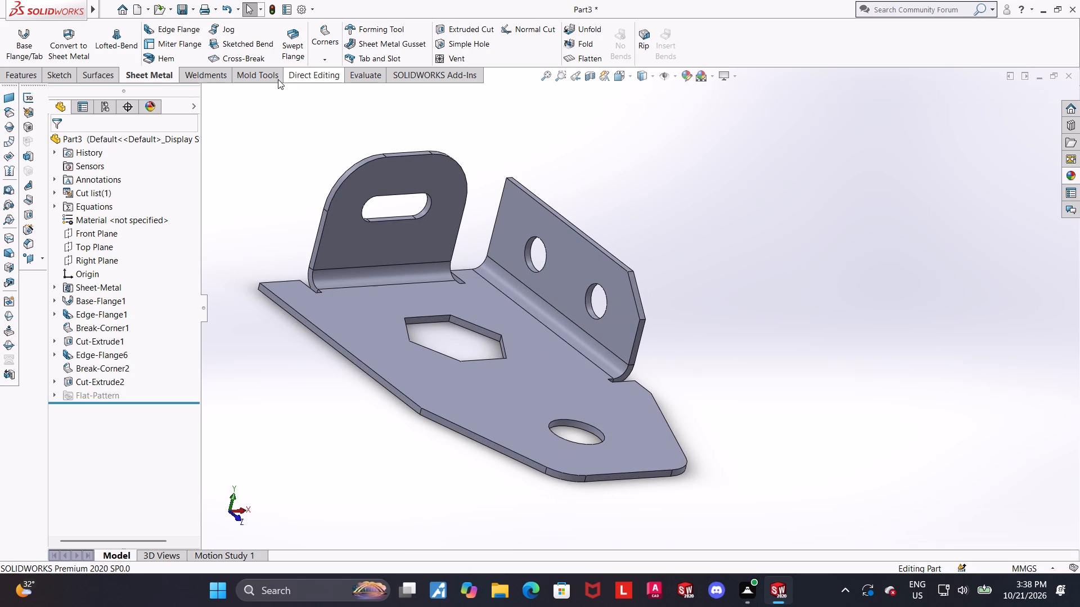
Mirror the side flange (Edge-Flange6) and its hole cut (Cut-Extrude2) about the Right Plane.
click(39, 77)
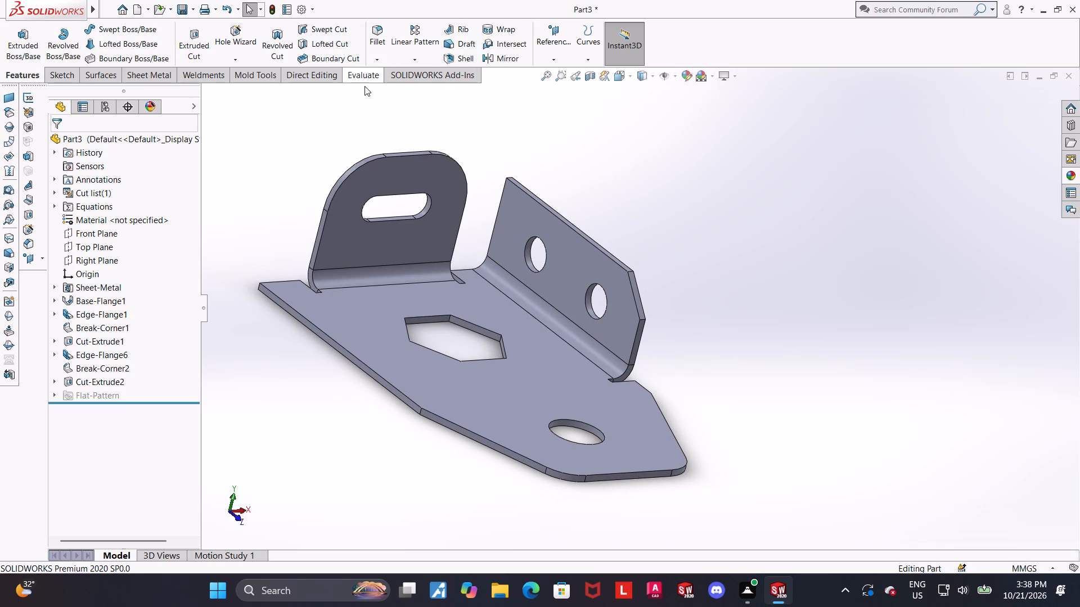
click(507, 61)
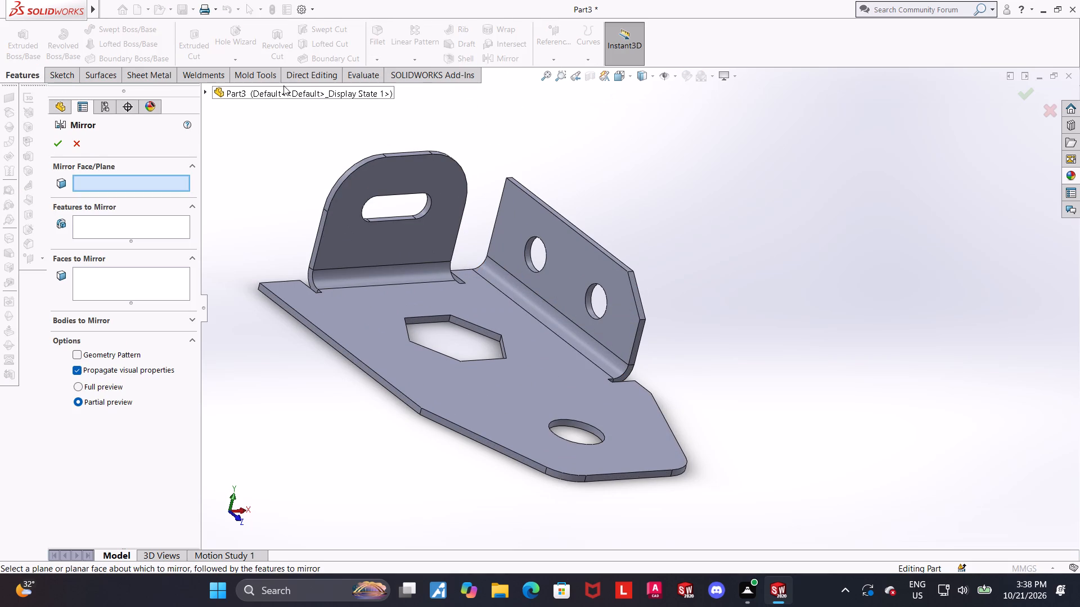
click(207, 90)
click(249, 214)
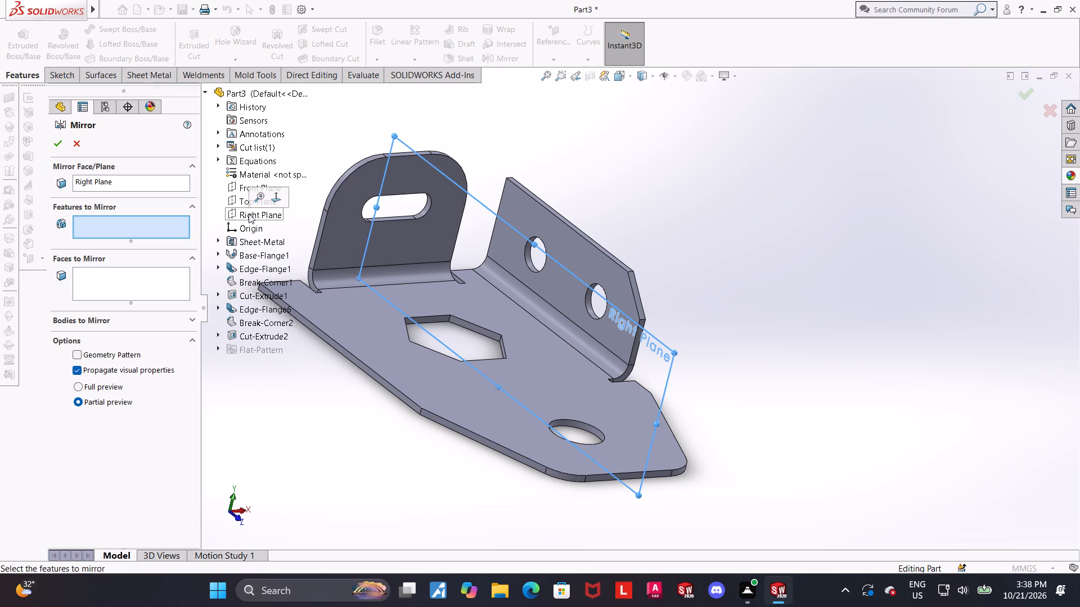
click(247, 309)
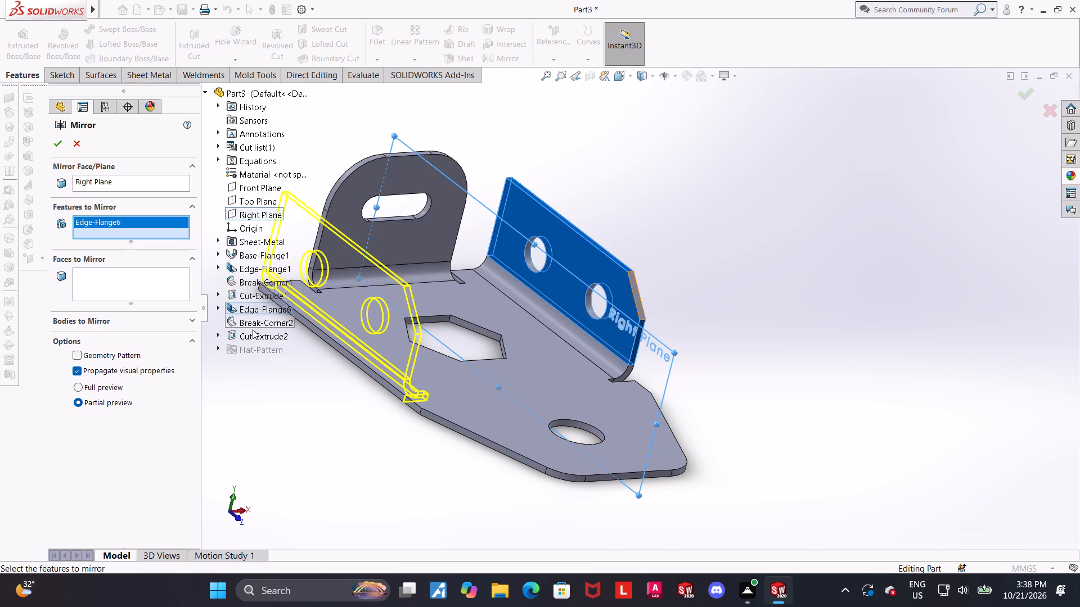
click(254, 327)
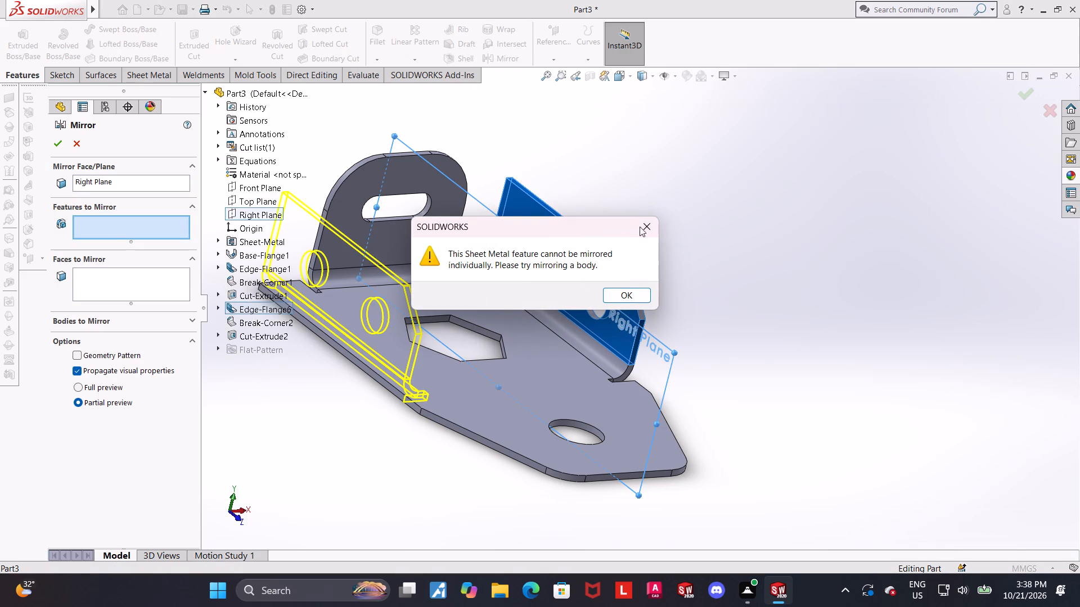
click(652, 221)
double_click(264, 334)
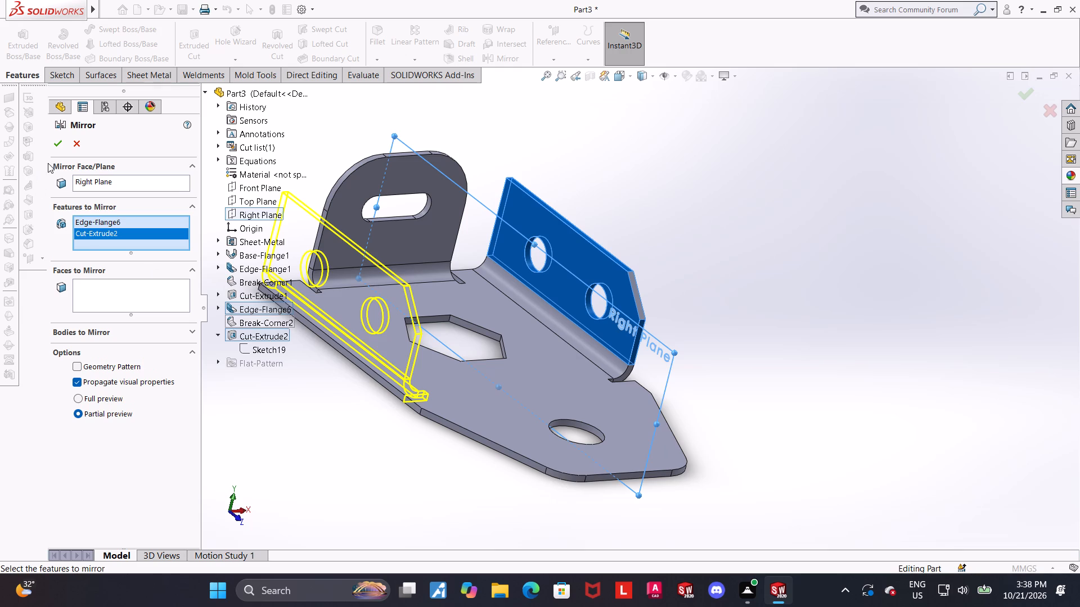
click(53, 146)
click(690, 239)
Delete the Break-Corner2 chamfer from the original side flange.
middle_drag(701, 246, 684, 237)
scroll(493, 281, down, 1)
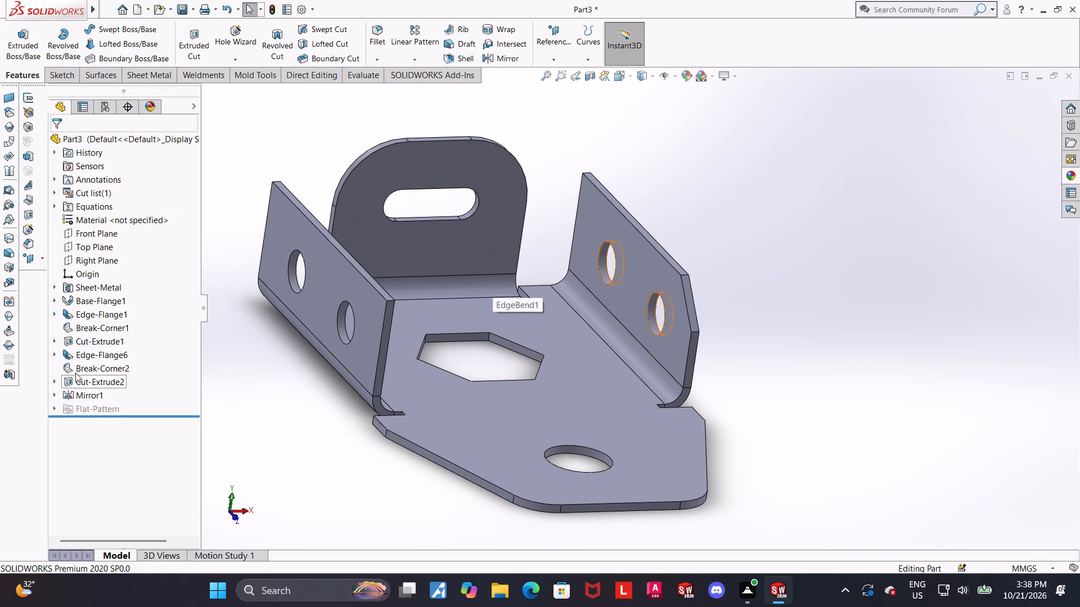
right_click(76, 369)
click(98, 423)
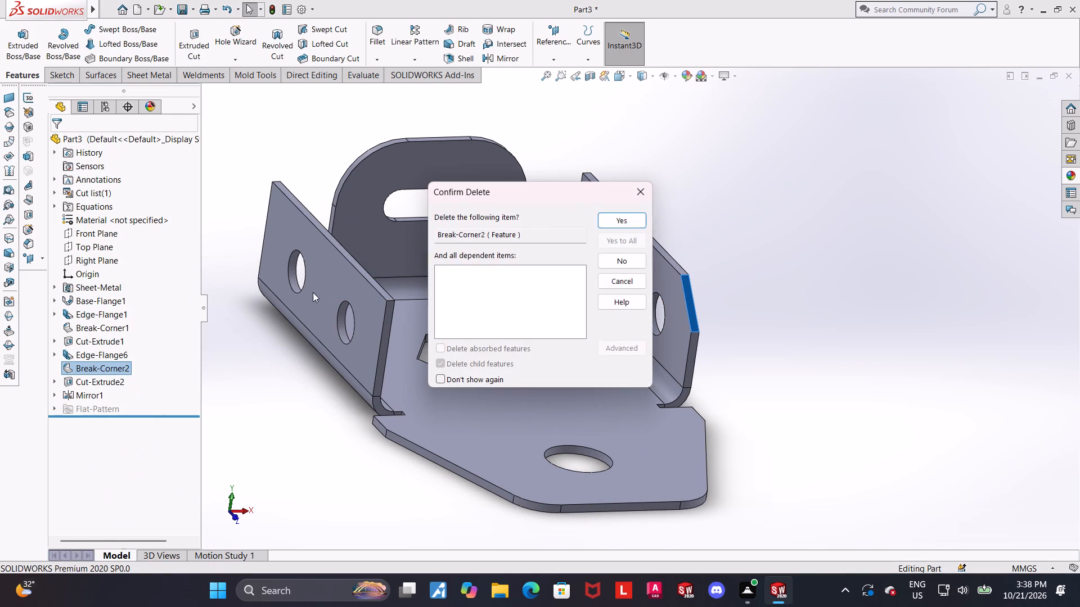
click(605, 220)
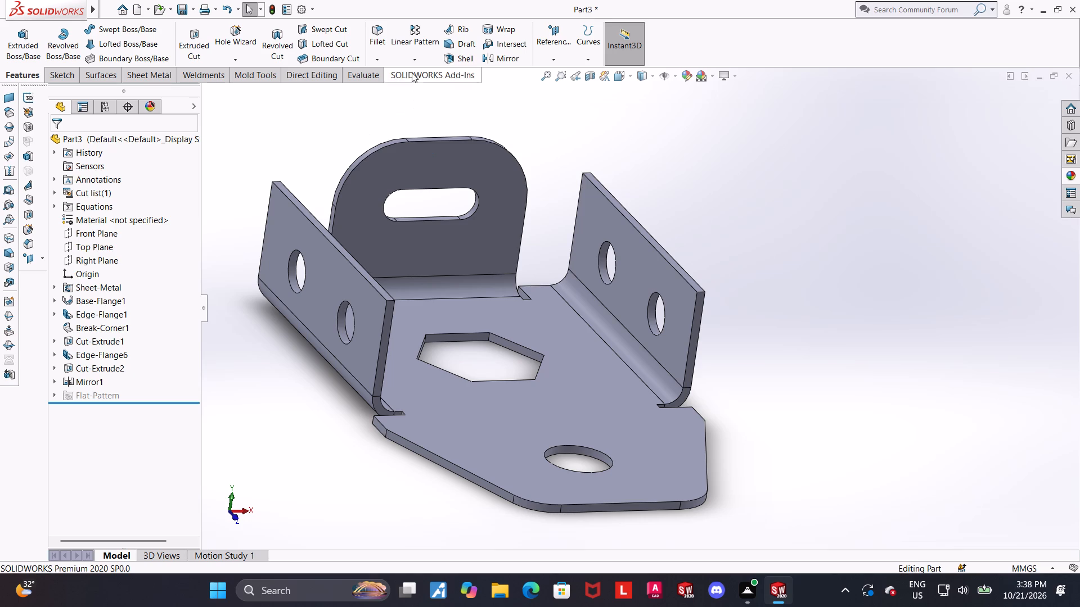
Apply a 5 mm chamfer Break Corner to the upper corners of both side flanges, at the ends away from the slotted flange.
click(139, 75)
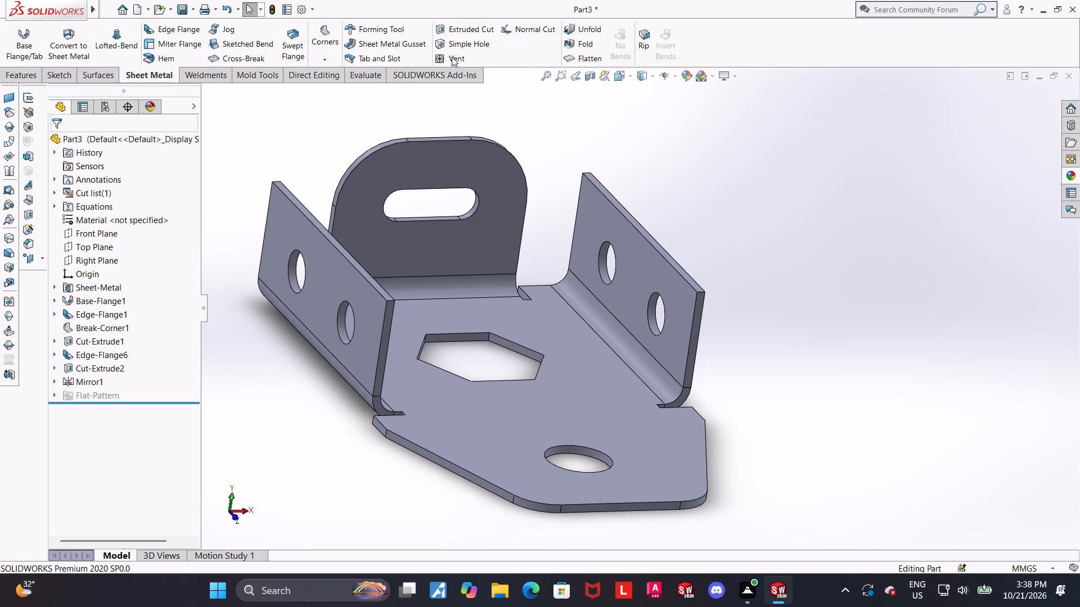
click(328, 57)
click(335, 97)
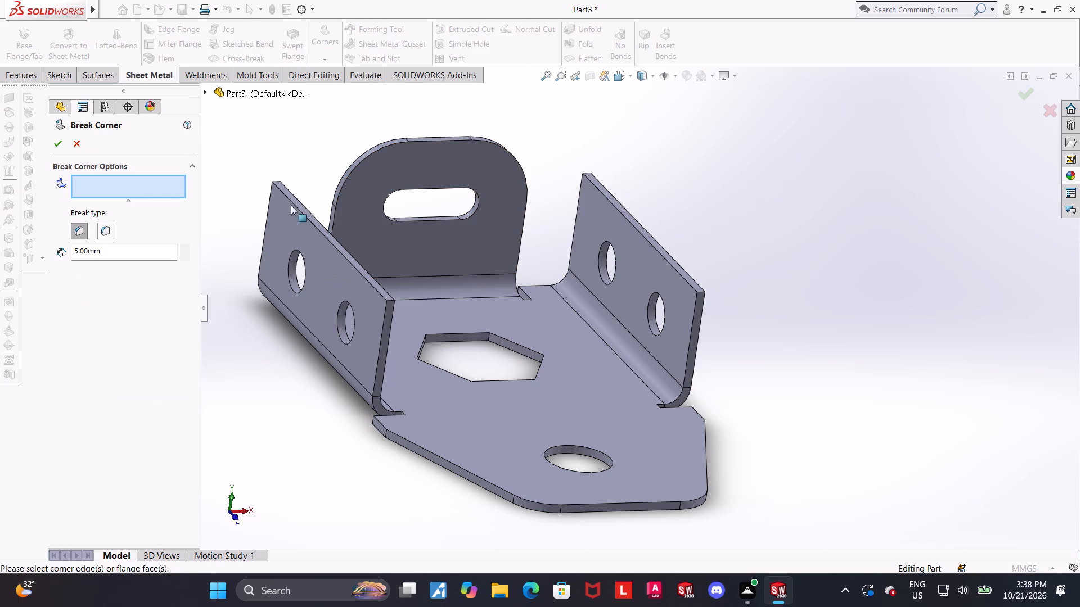
click(388, 300)
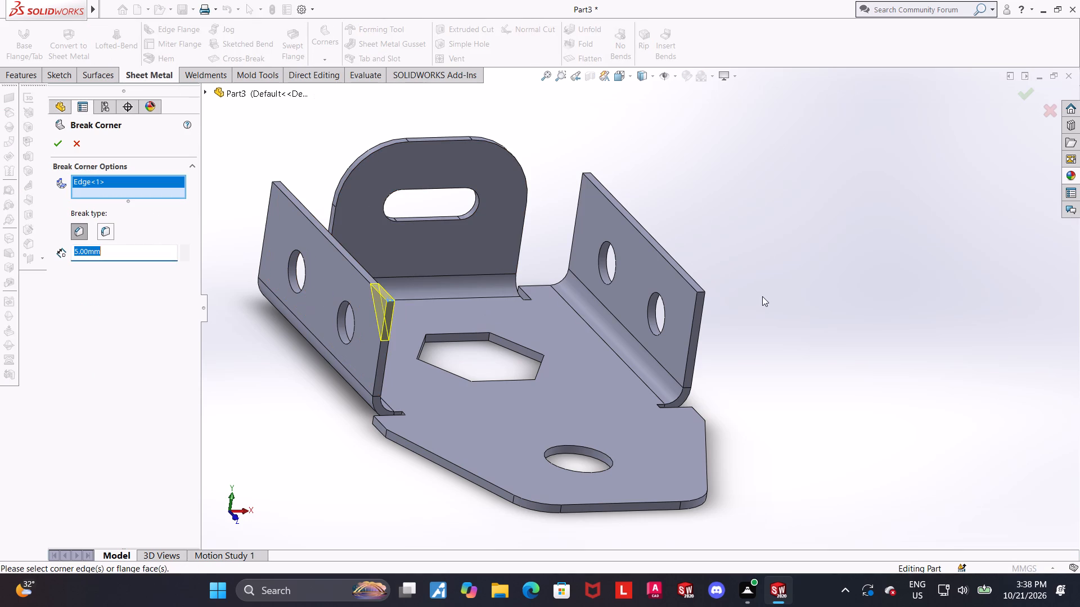
click(701, 293)
click(56, 149)
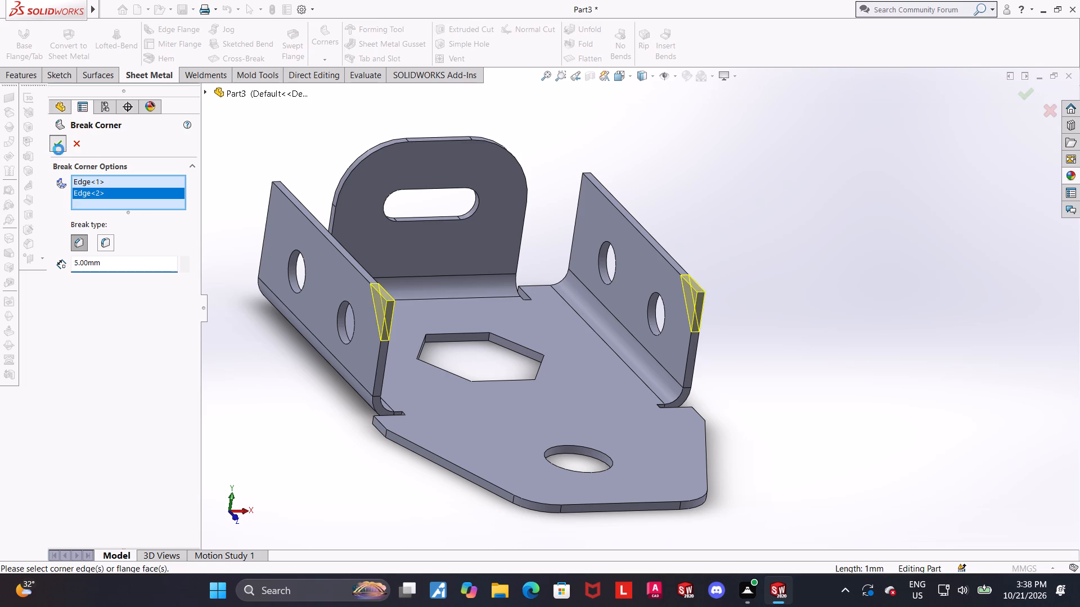
click(751, 256)
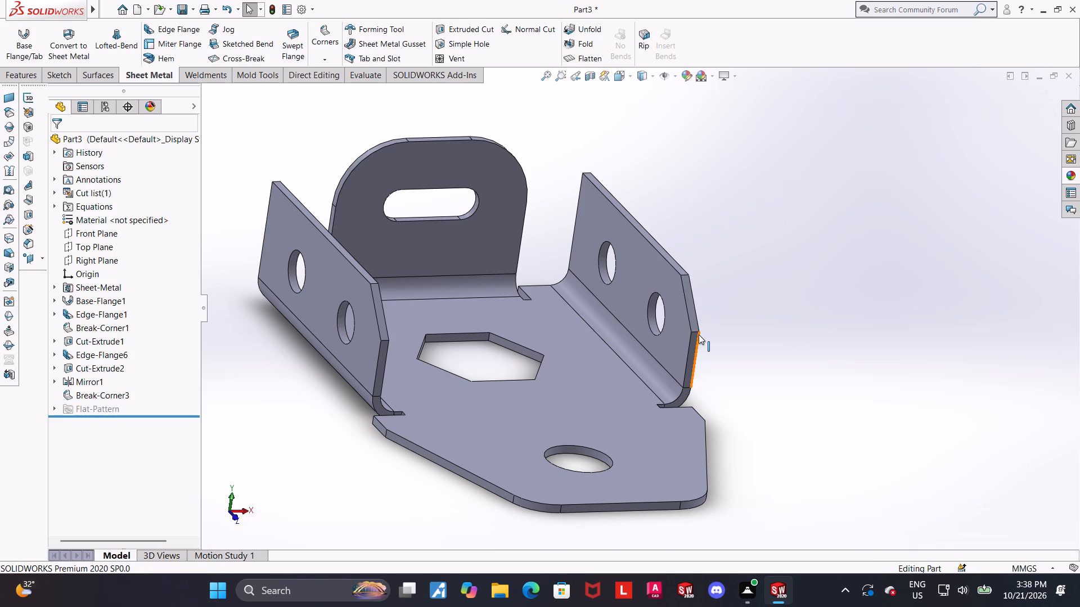
Examine the side-flange hole sketch dimensions under Cut-Extrude2 from several viewing angles.
key(ctrl+7)
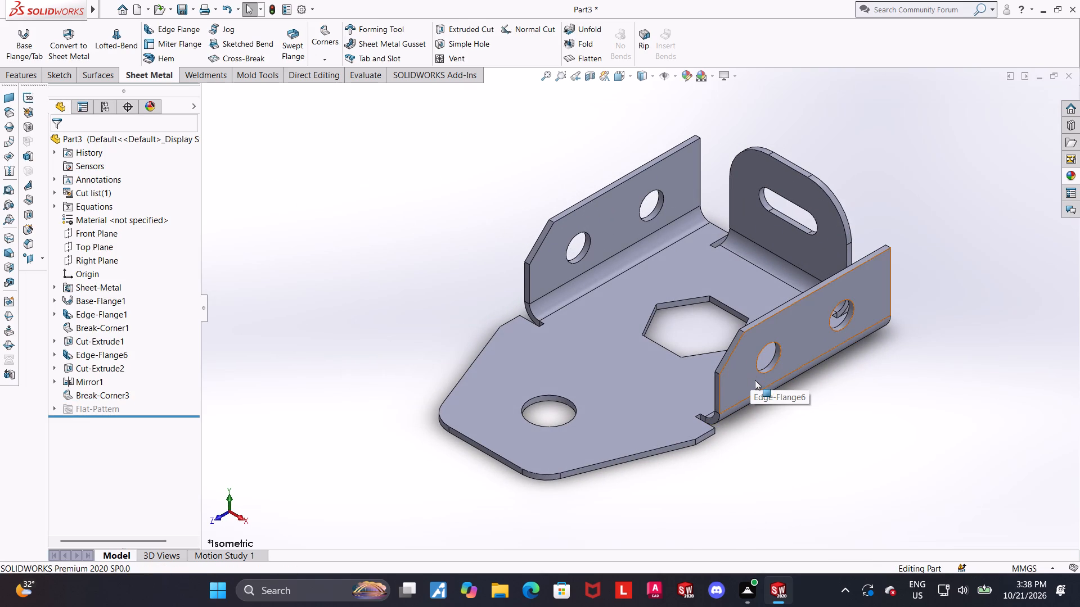
scroll(930, 363, up, 1)
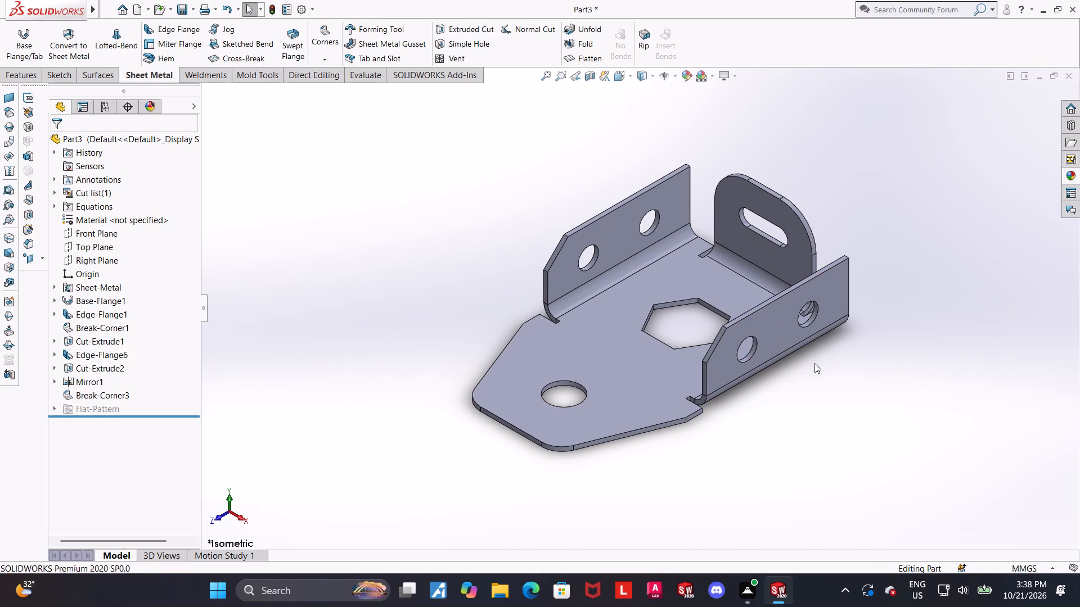
scroll(814, 363, down, 2)
middle_drag(778, 374, 784, 358)
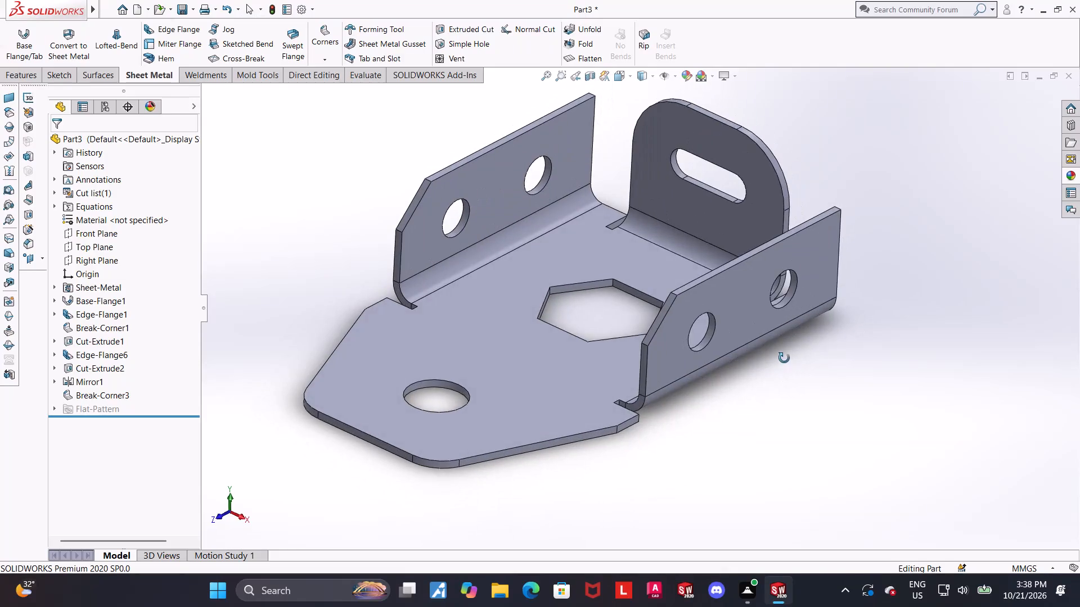
middle_drag(784, 358, 751, 353)
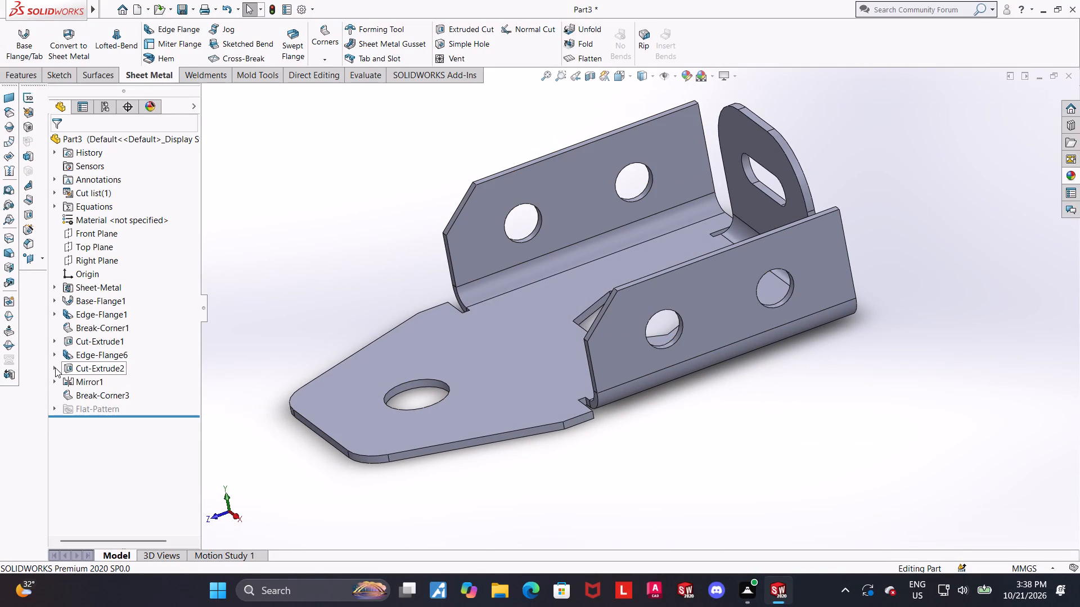
click(55, 367)
click(83, 386)
middle_drag(922, 410, 912, 406)
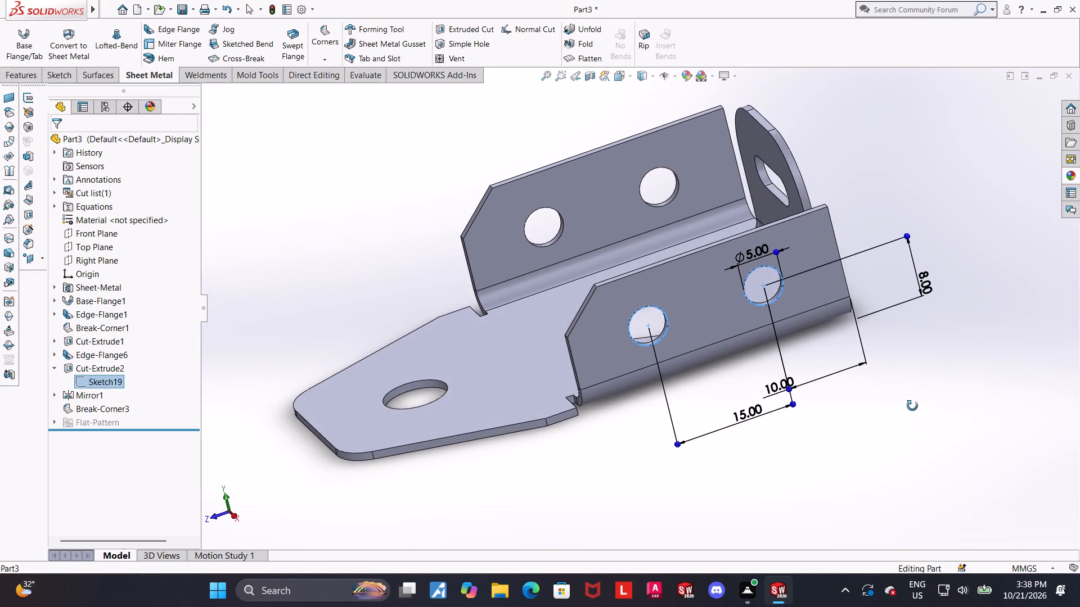
middle_drag(912, 406, 929, 372)
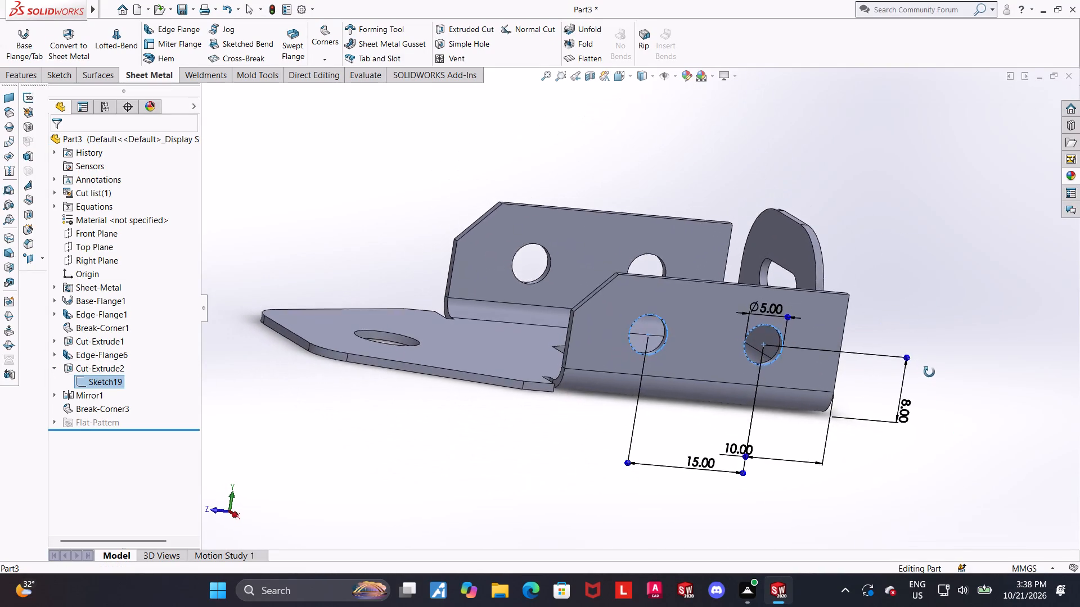
middle_drag(929, 372, 926, 359)
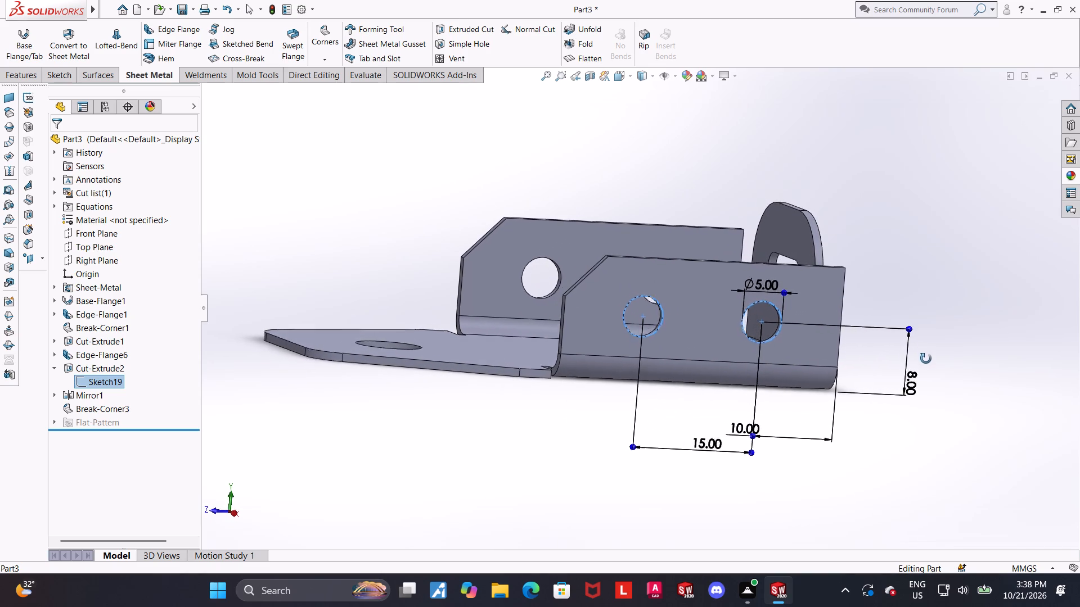
middle_drag(926, 359, 925, 365)
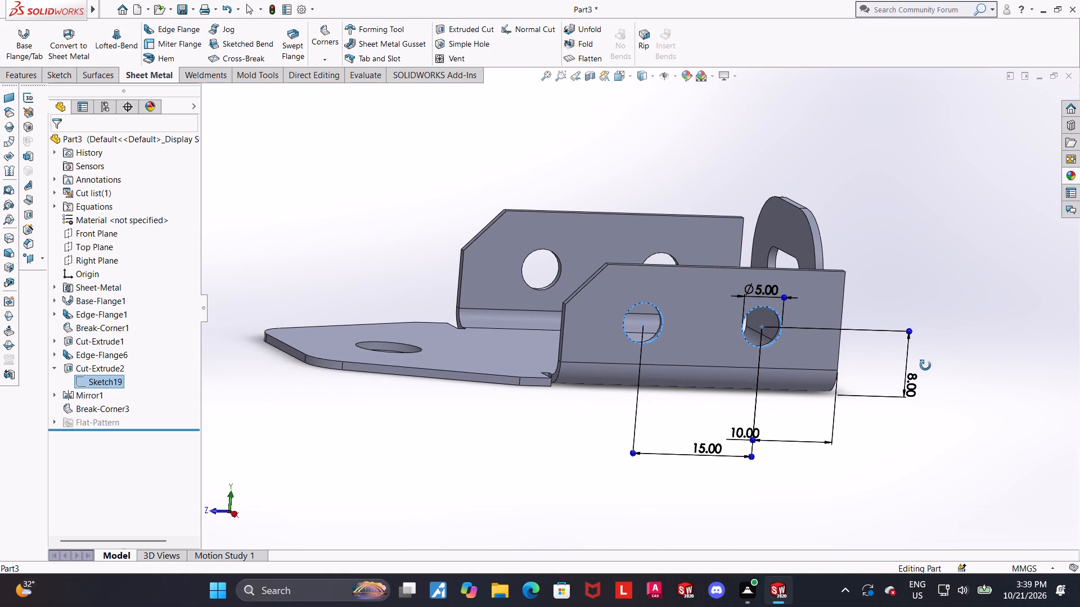
middle_drag(925, 365, 917, 371)
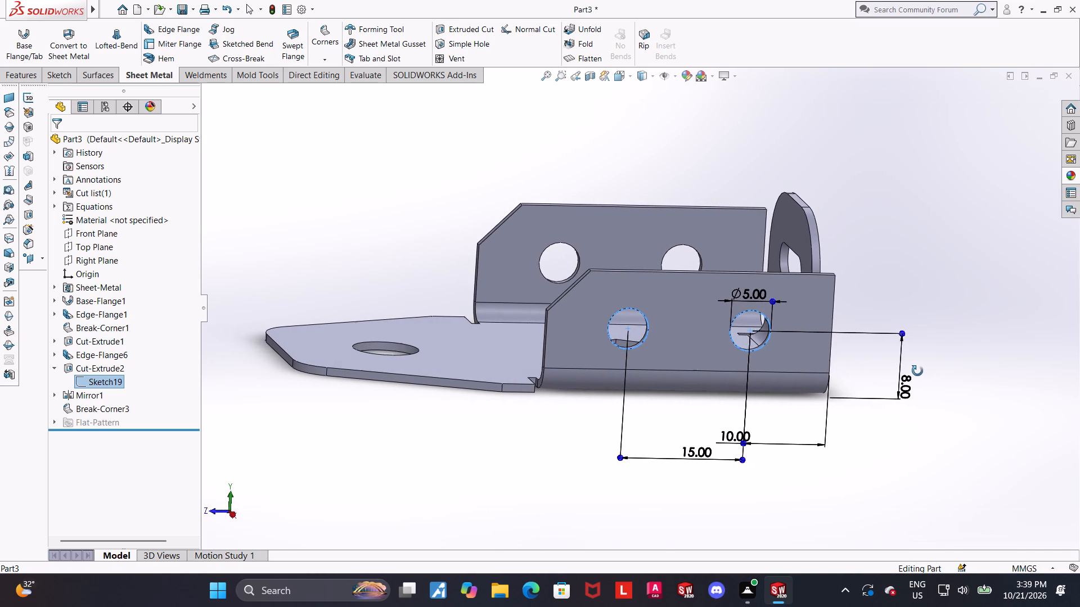
middle_drag(917, 371, 917, 371)
scroll(845, 424, down, 1)
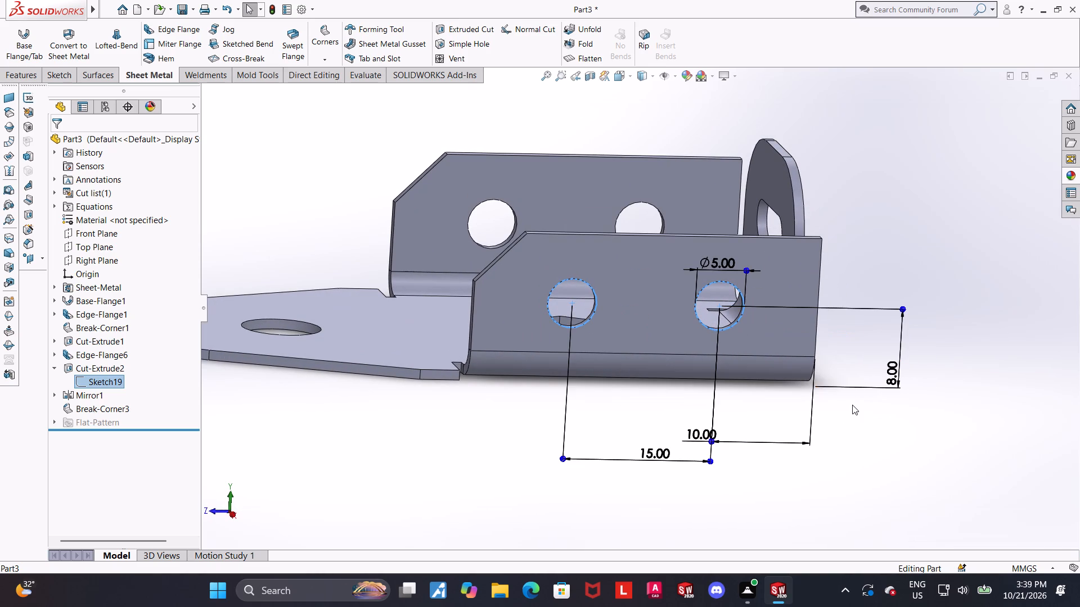
middle_drag(842, 409, 910, 431)
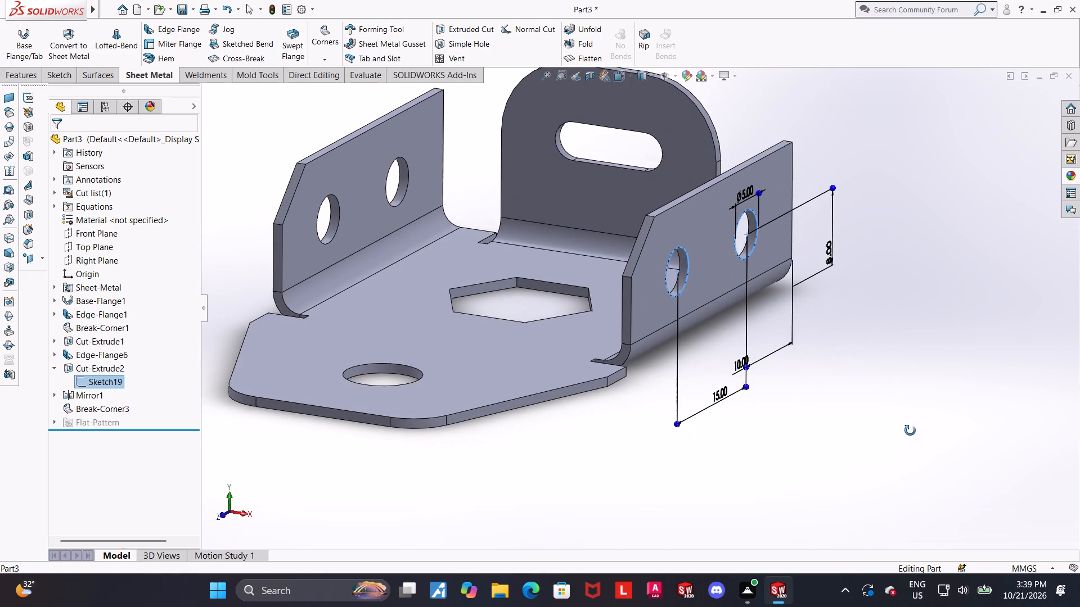
middle_drag(910, 431, 911, 430)
scroll(707, 360, up, 3)
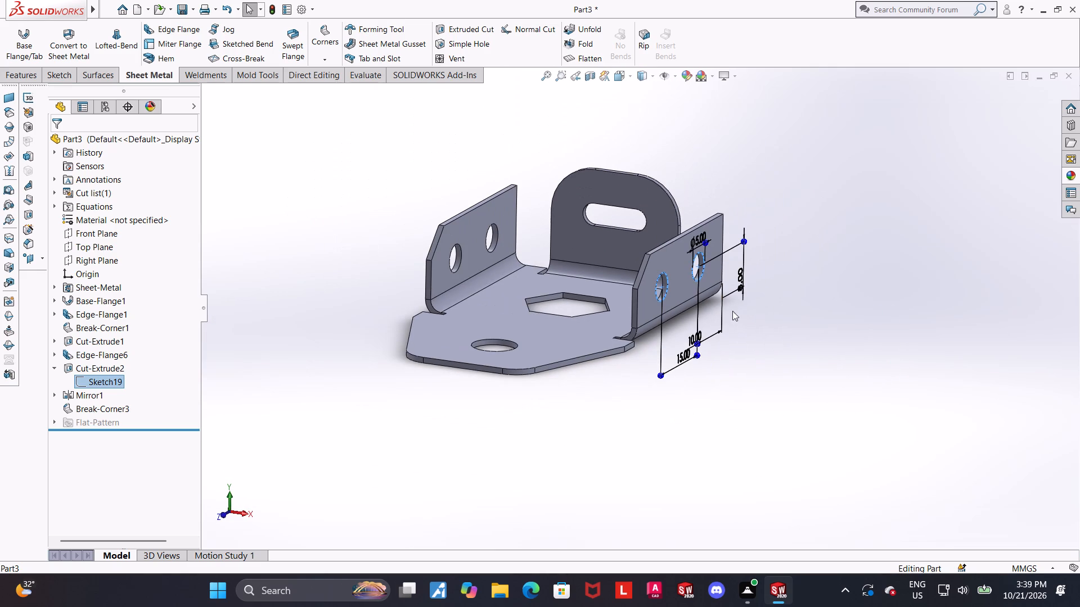
Examine the dimensions of the slot sketch under Cut-Extrude1 on the rounded flange.
click(52, 369)
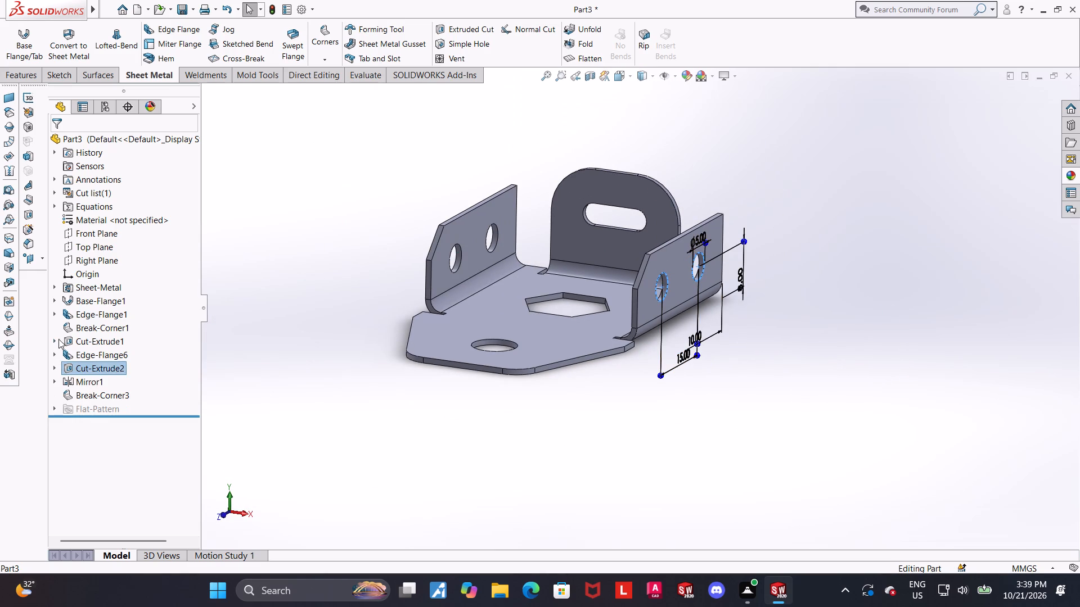
click(57, 338)
click(78, 354)
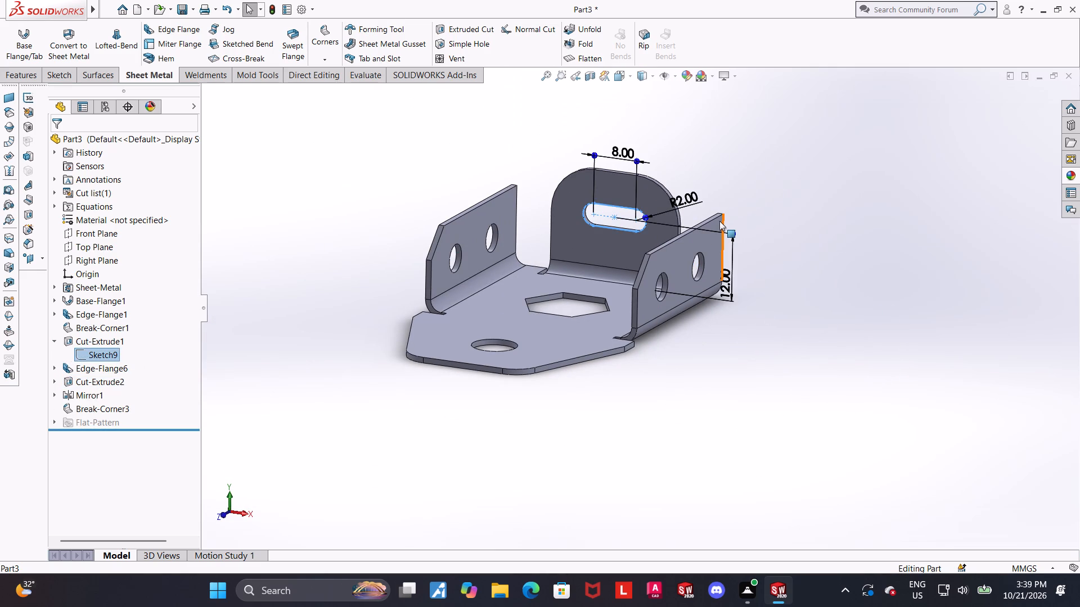
scroll(719, 221, down, 2)
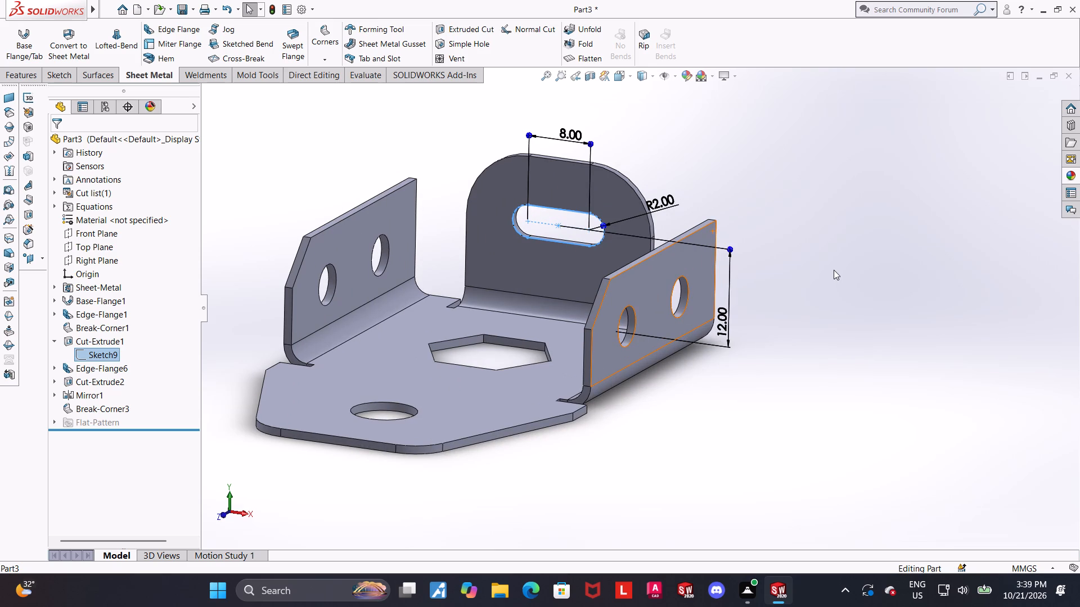
middle_drag(829, 306, 830, 354)
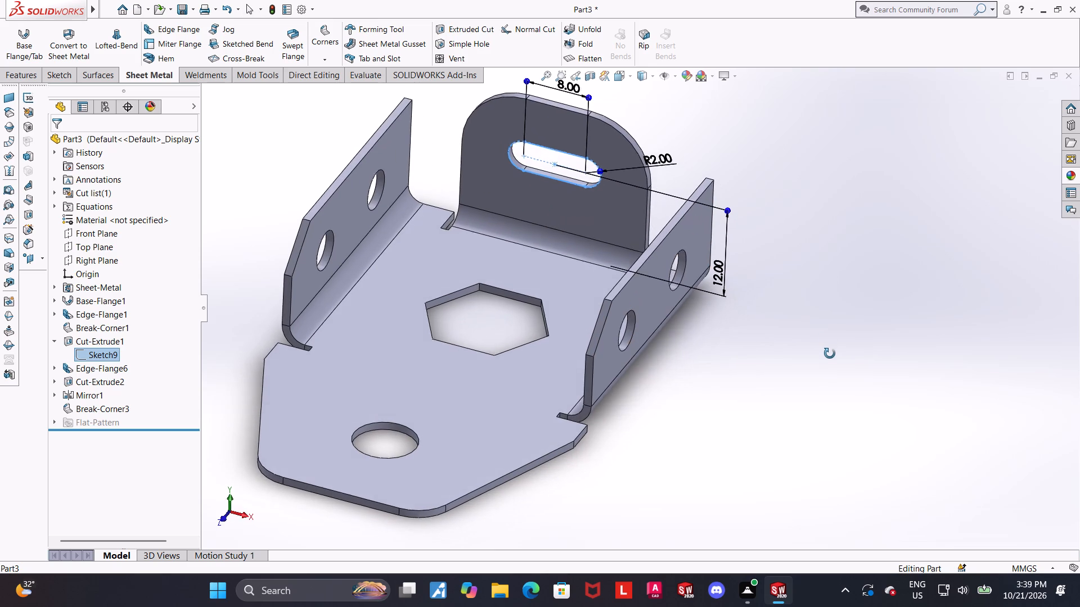
middle_drag(830, 354, 827, 348)
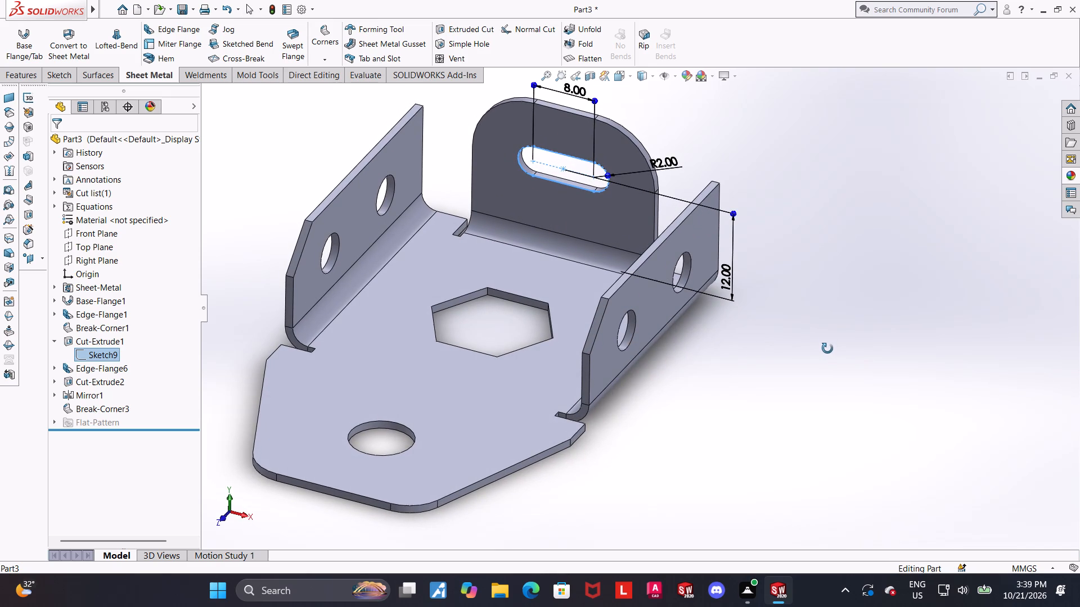
middle_drag(827, 348, 831, 346)
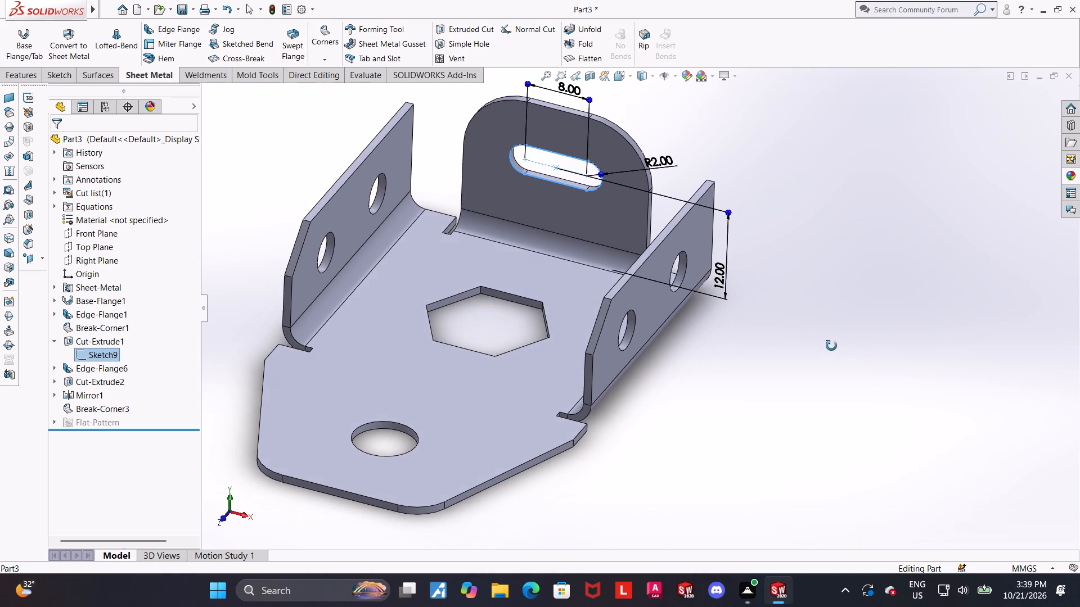
middle_drag(831, 346, 832, 345)
click(834, 343)
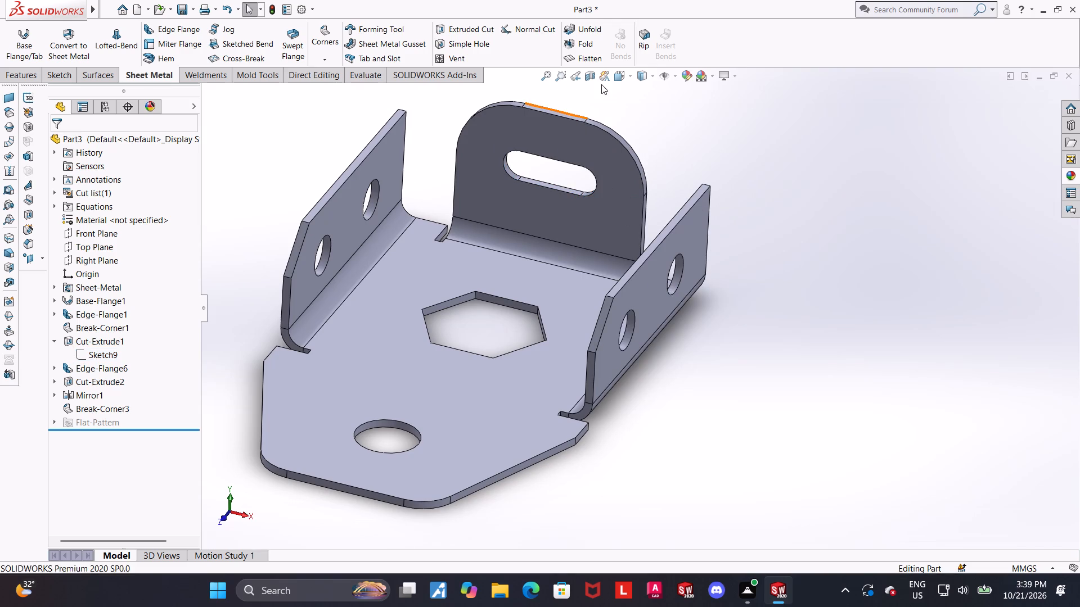
Show the part in Top view with the Hidden Lines Visible display style.
click(613, 79)
click(539, 260)
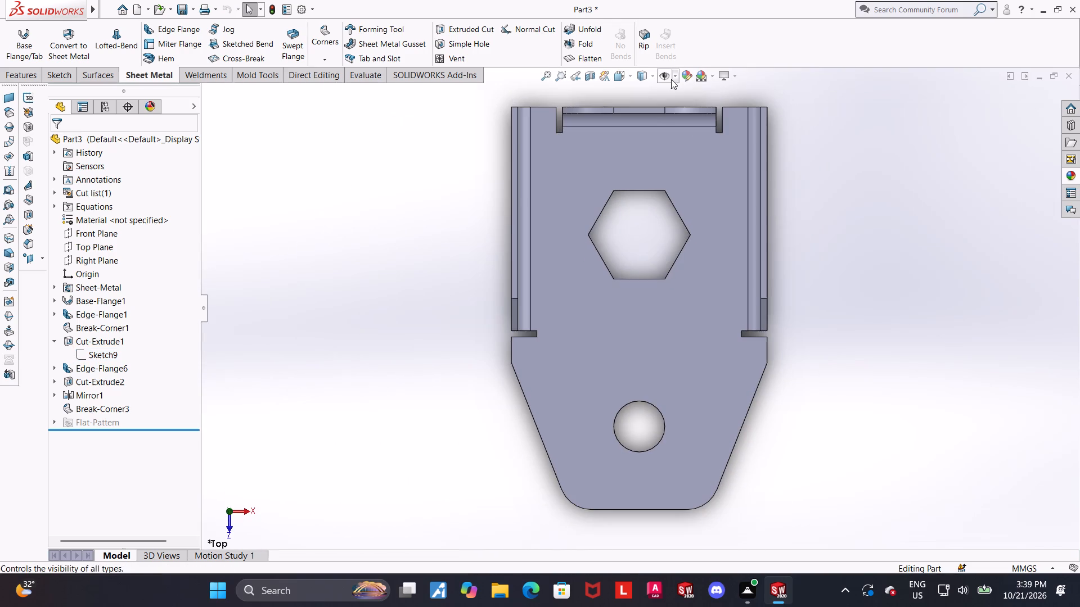
click(655, 78)
click(648, 137)
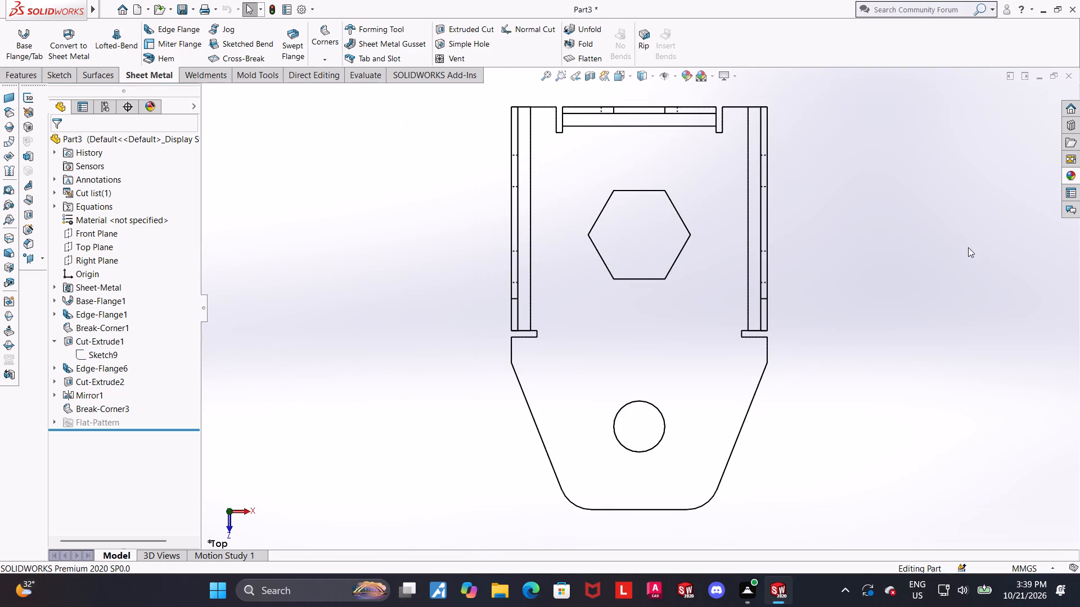
click(968, 248)
Inspect the hidden-line display of the part from the top and from tilted angles to check flanges and cutouts.
scroll(980, 286, down, 1)
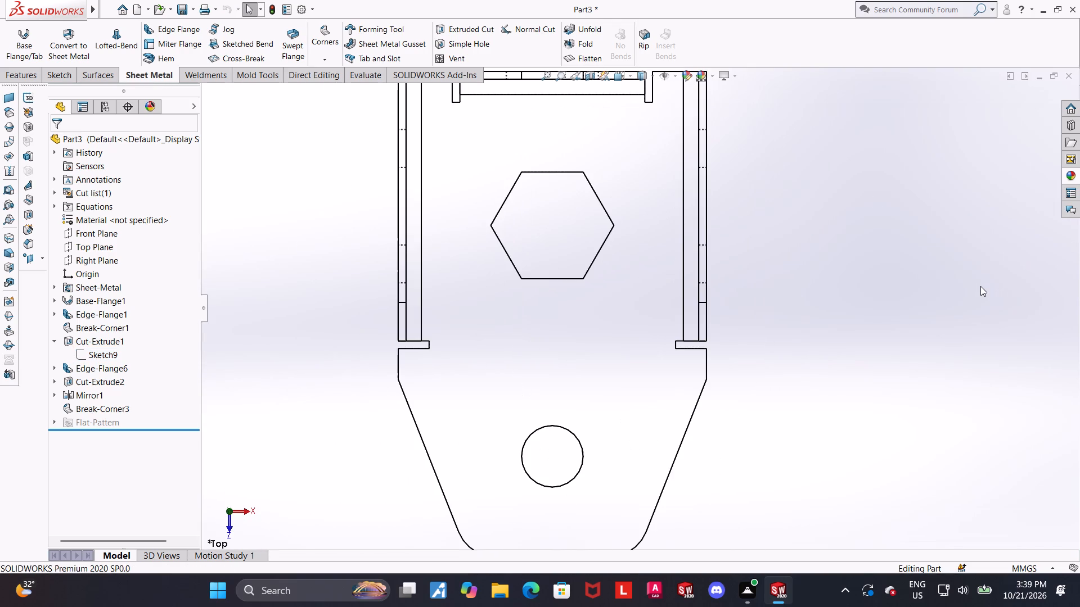
scroll(834, 278, up, 1)
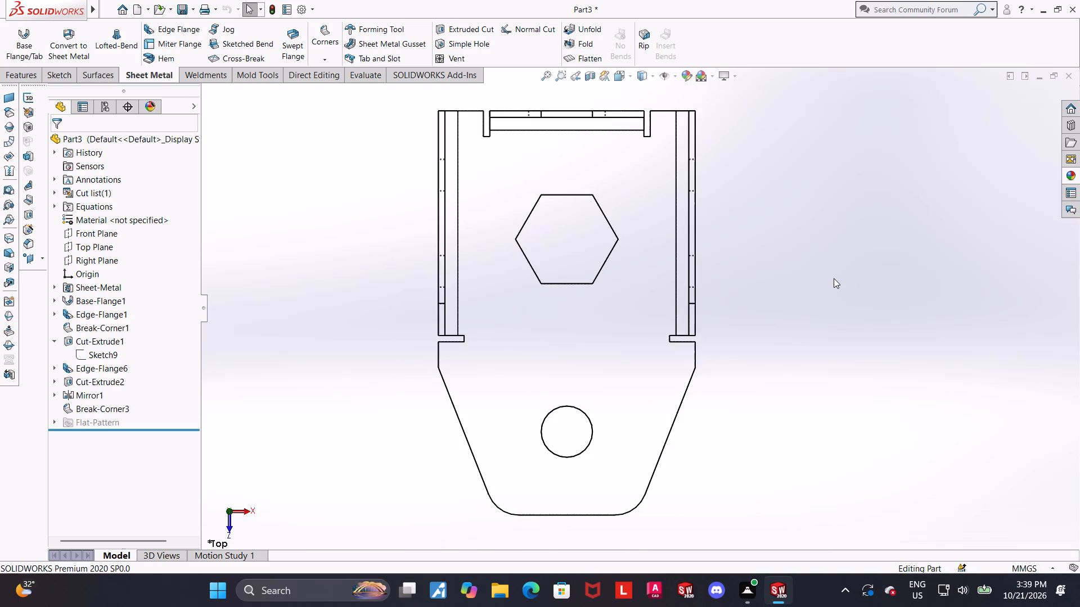
scroll(834, 278, up, 1)
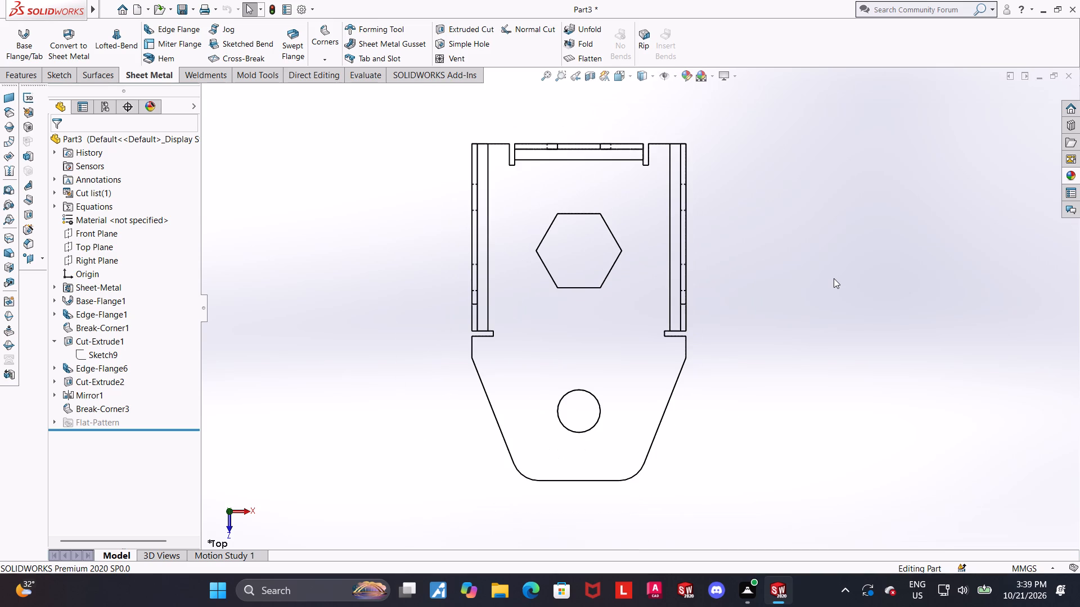
scroll(706, 266, down, 1)
middle_drag(713, 261, 714, 180)
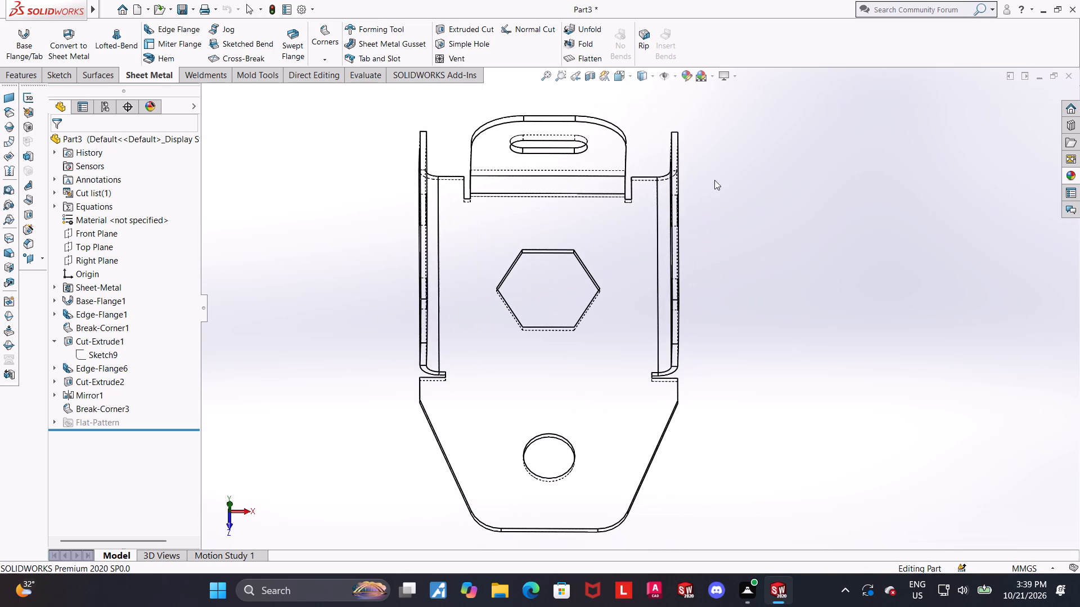
click(753, 234)
click(619, 77)
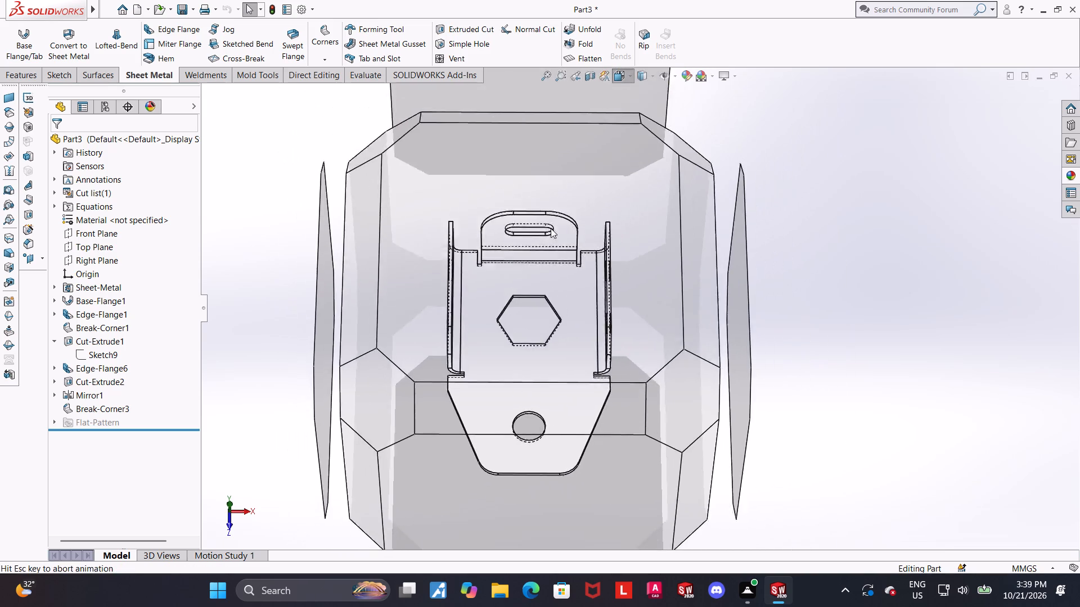
click(523, 295)
scroll(830, 367, up, 1)
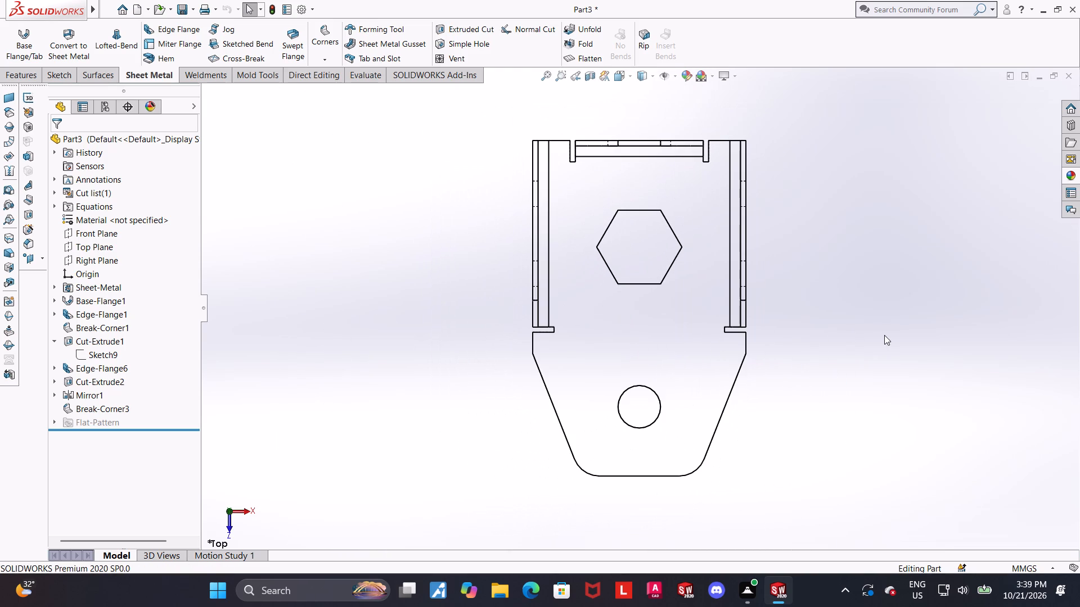
scroll(884, 335, down, 1)
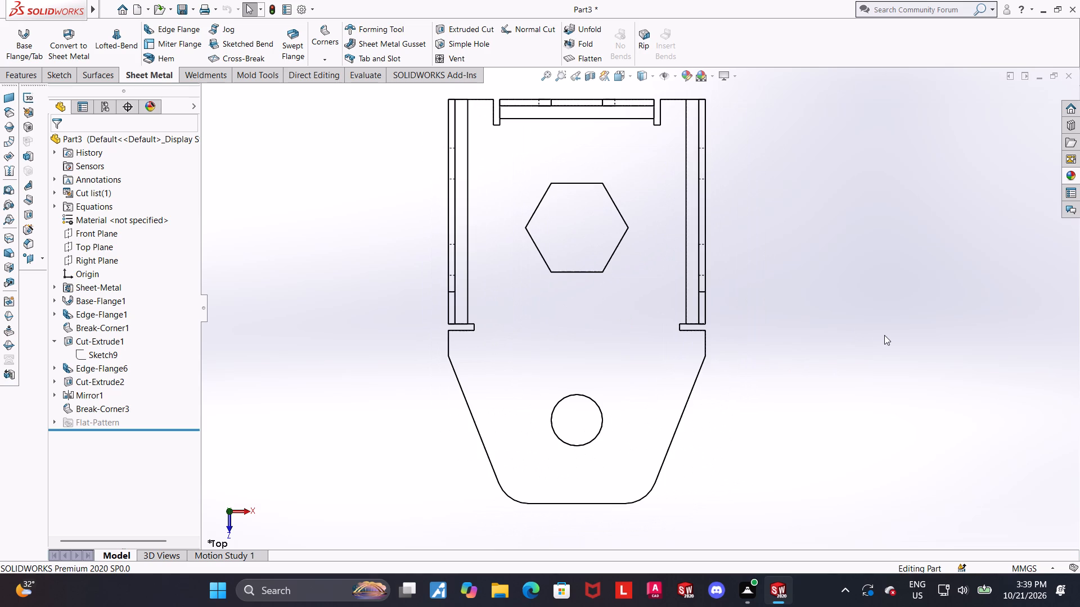
scroll(884, 335, down, 1)
middle_drag(875, 332, 829, 224)
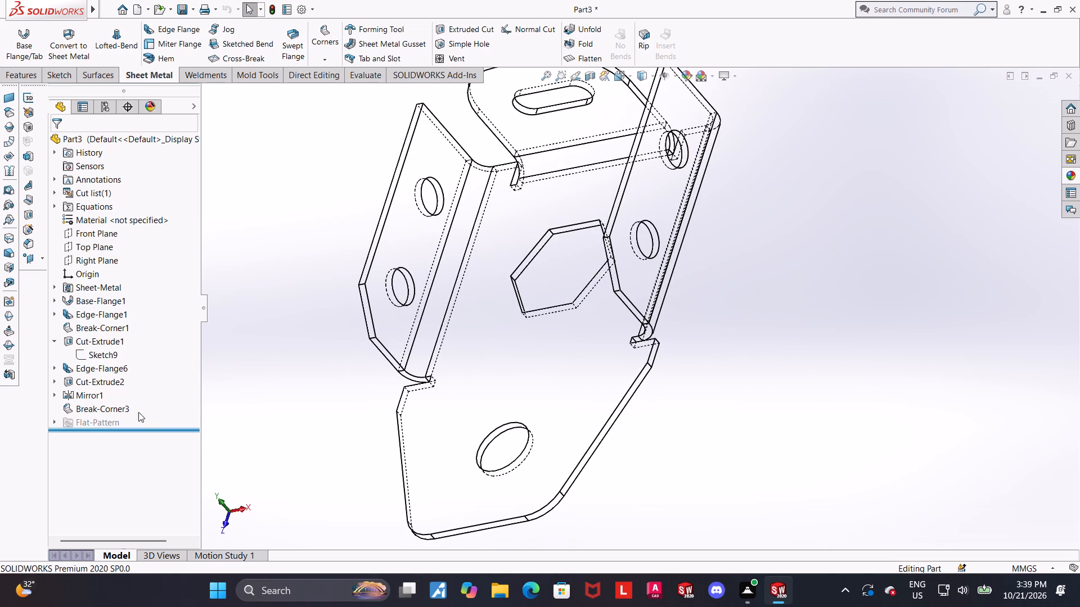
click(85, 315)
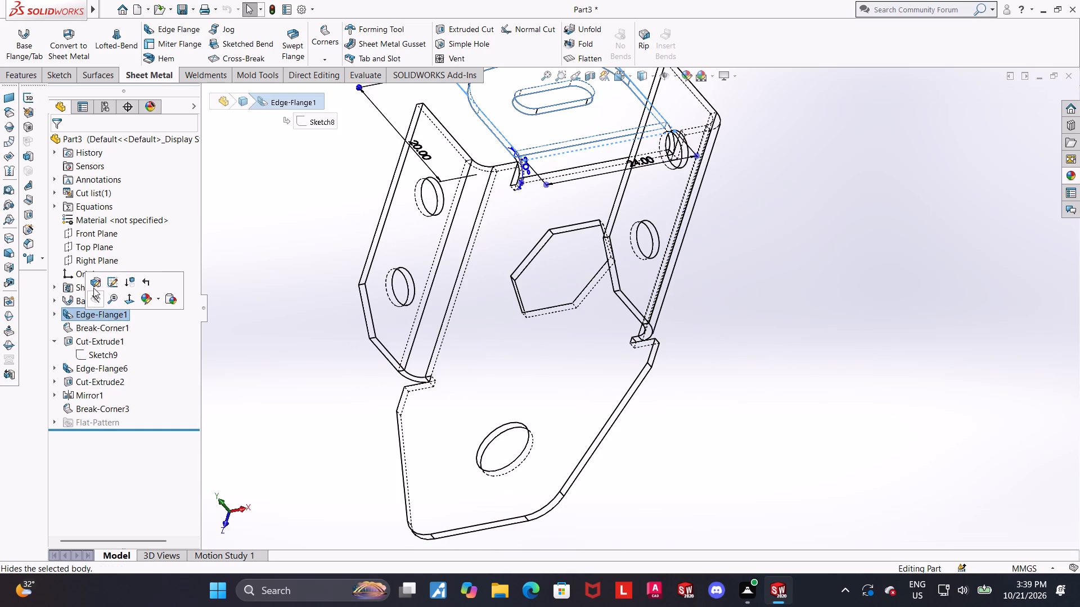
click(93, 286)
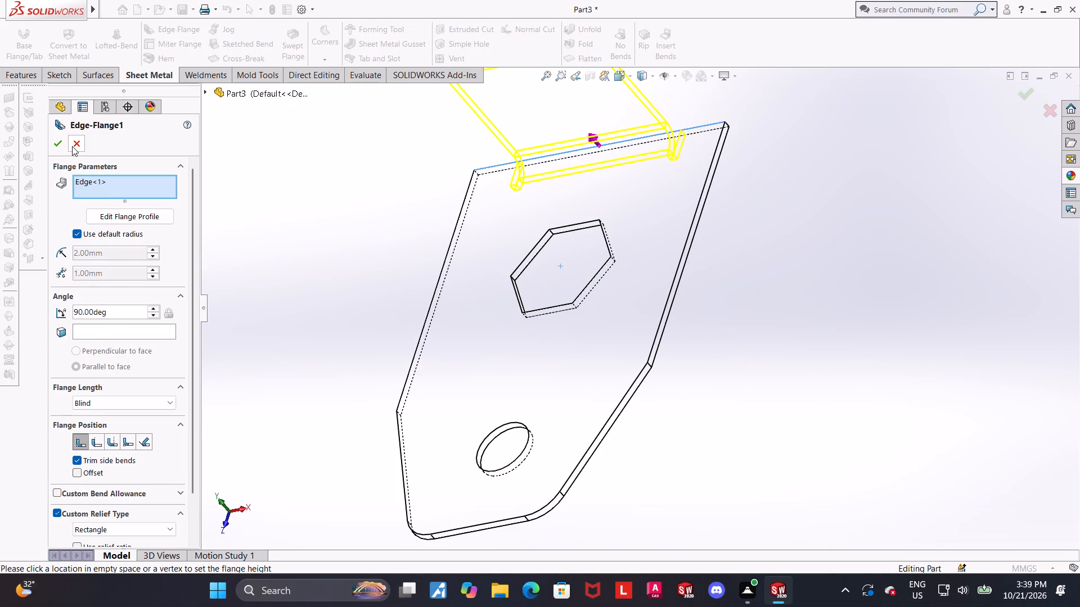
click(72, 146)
Examine the Edge-Flange1 definition of the rounded flange, including its angle, position and custom relief settings, without changing it.
middle_drag(690, 264, 723, 365)
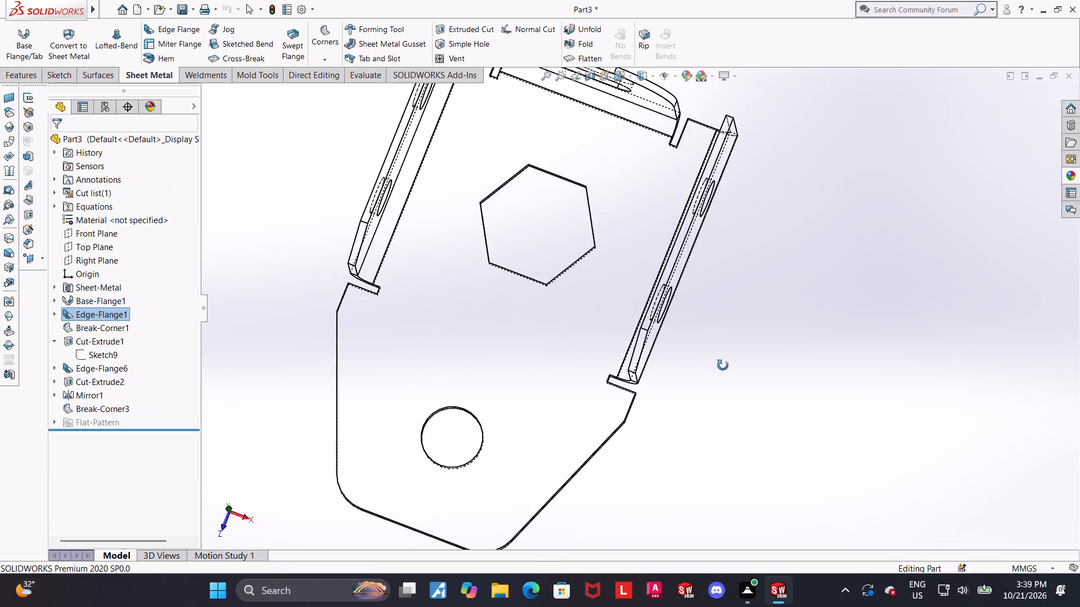
middle_drag(723, 365, 724, 314)
scroll(724, 305, up, 5)
scroll(721, 292, down, 2)
click(119, 314)
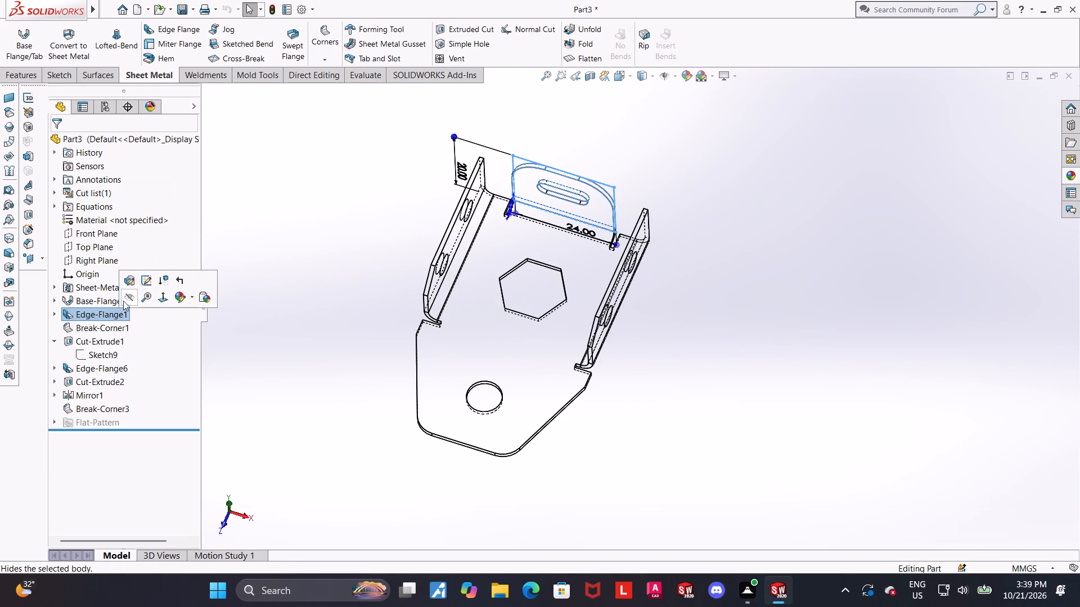
click(130, 287)
click(119, 310)
click(132, 282)
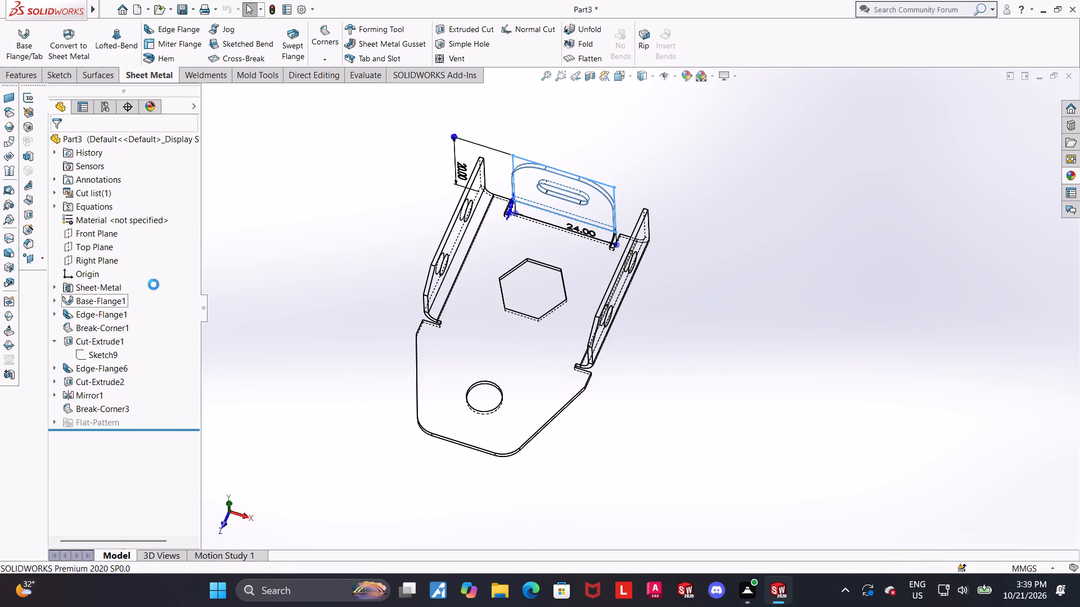
drag(191, 277, 204, 398)
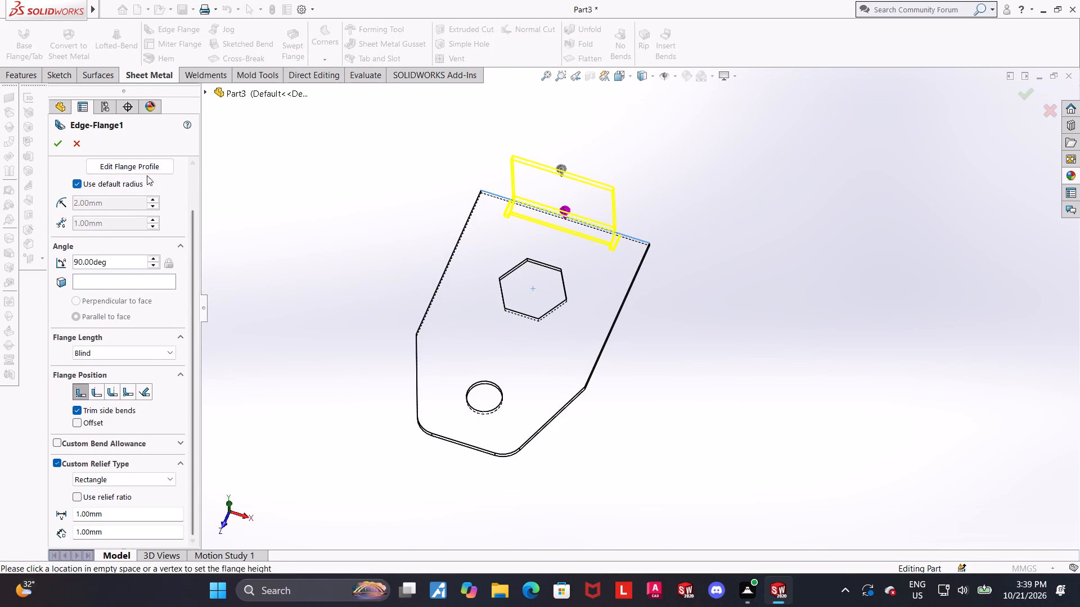
click(83, 142)
Examine the Edge-Flange6 definition of the side flange, including its angle, length and position settings, without changing it.
click(101, 365)
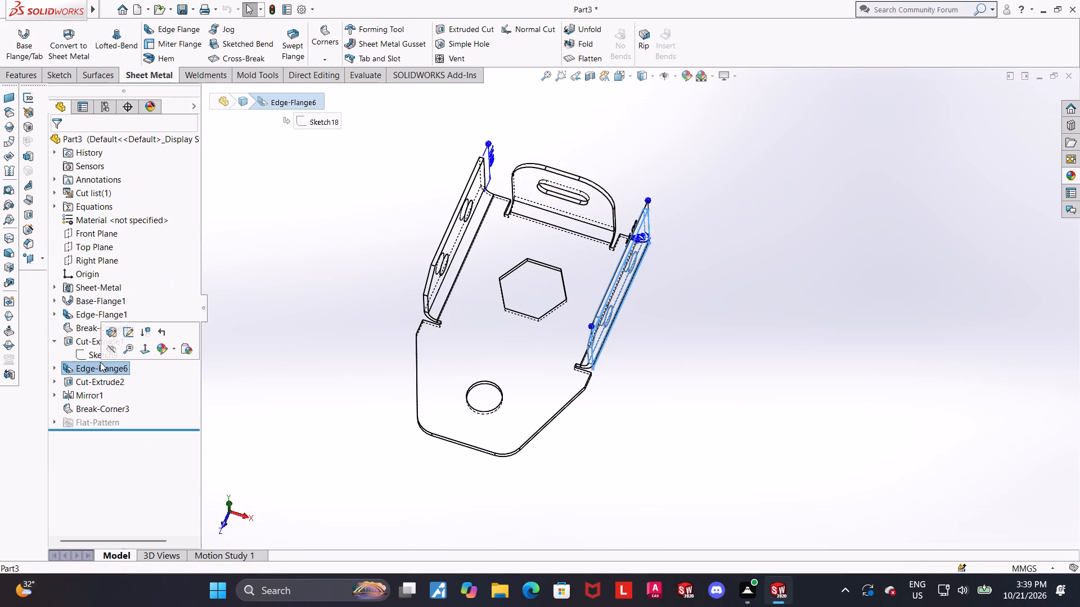
click(108, 333)
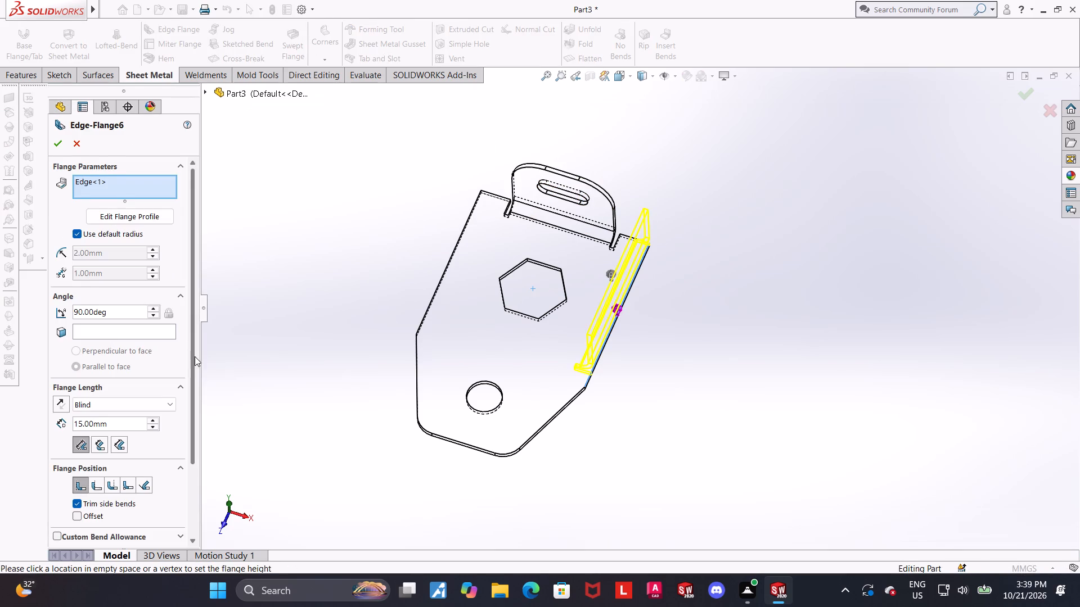
drag(195, 356, 190, 466)
click(76, 147)
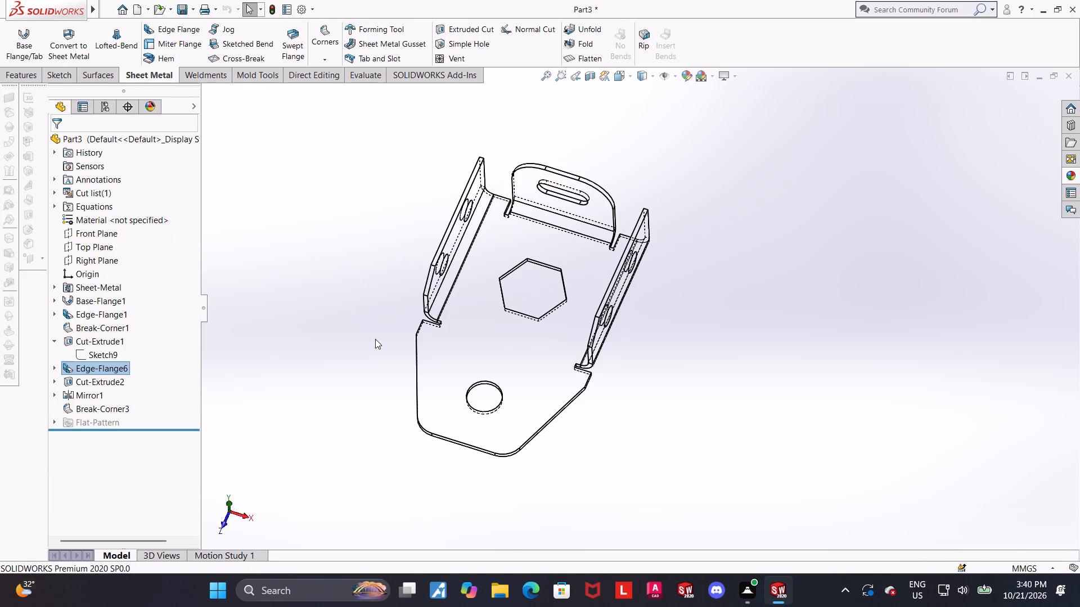
click(361, 355)
Show the part in Isometric view with the Shaded With Edges display style.
middle_drag(569, 374, 568, 351)
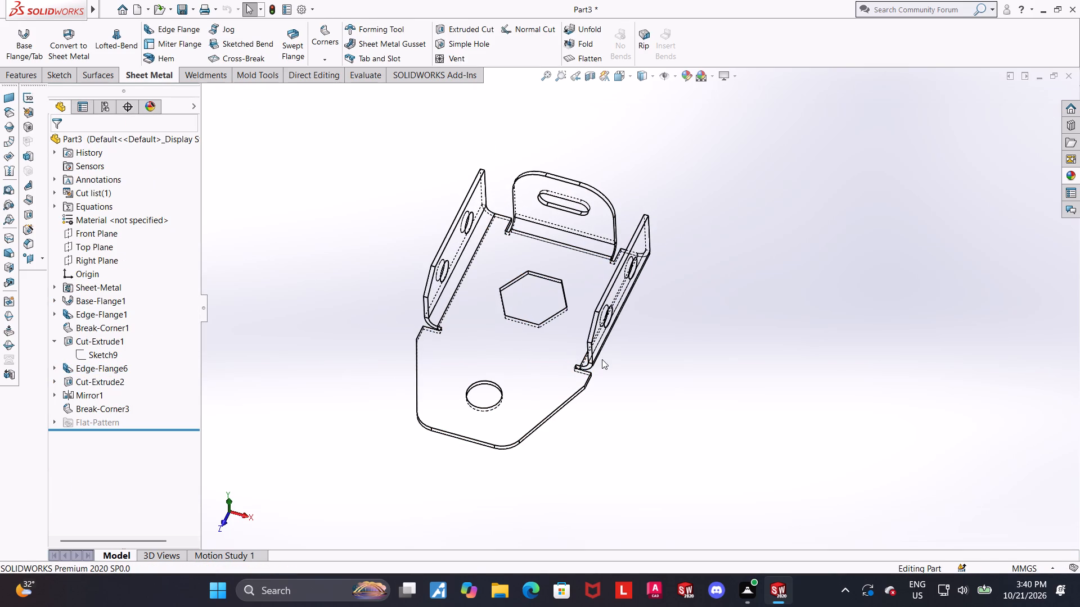
key(ctrl+7)
click(650, 78)
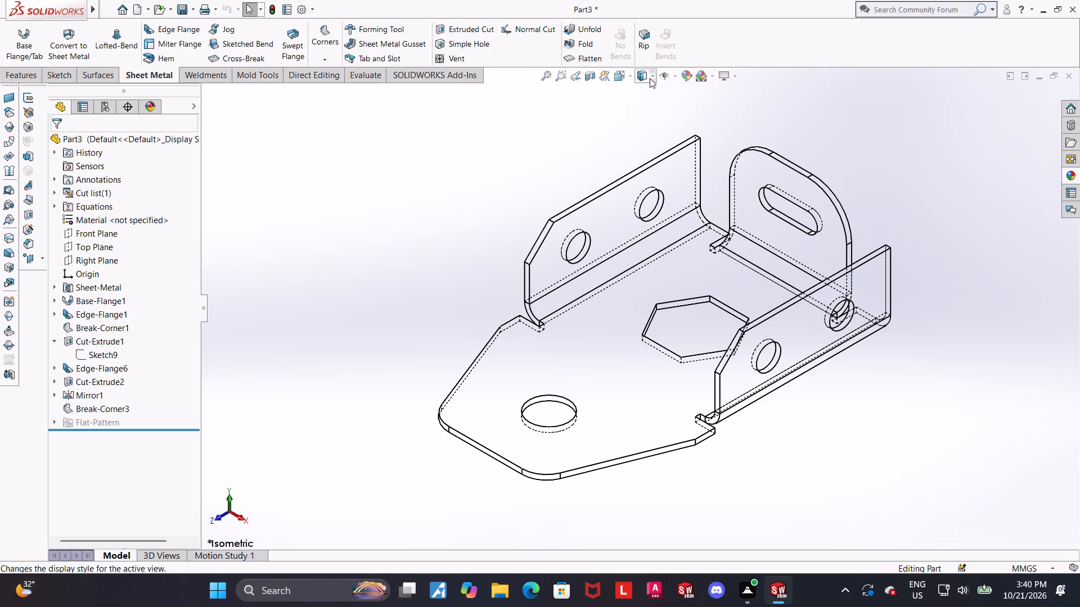
click(647, 89)
click(1032, 342)
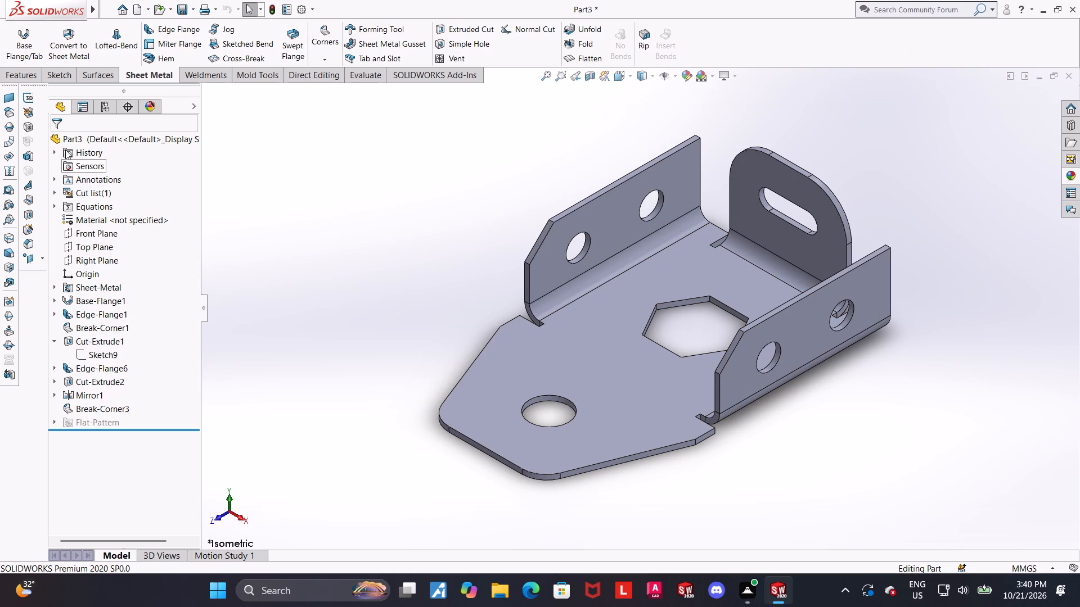
Apply a bright magenta color from the standard swatches as the appearance of the whole part.
right_click(70, 142)
click(97, 129)
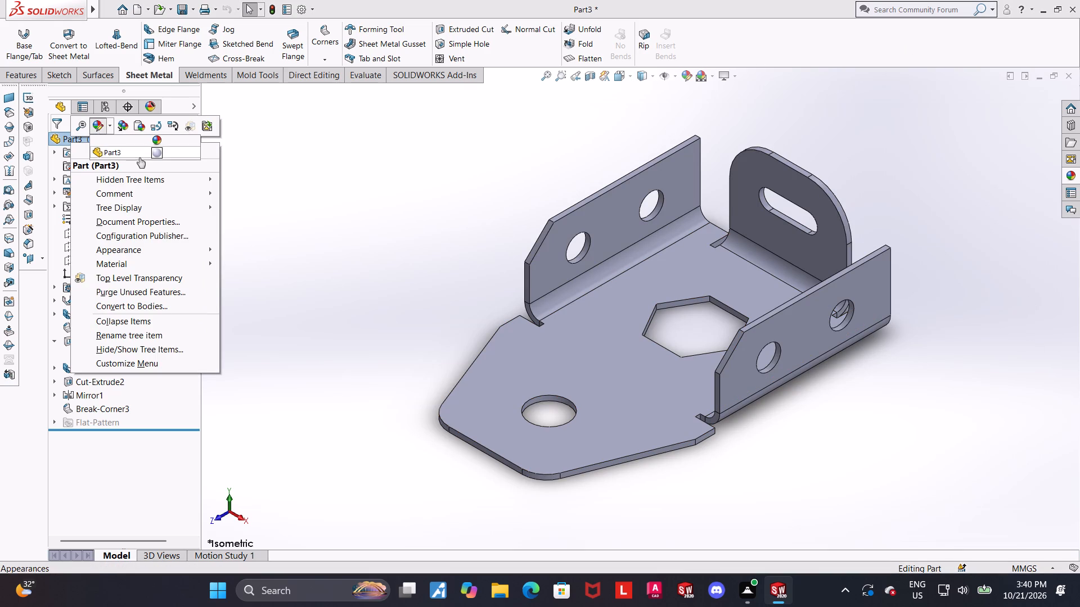
click(142, 157)
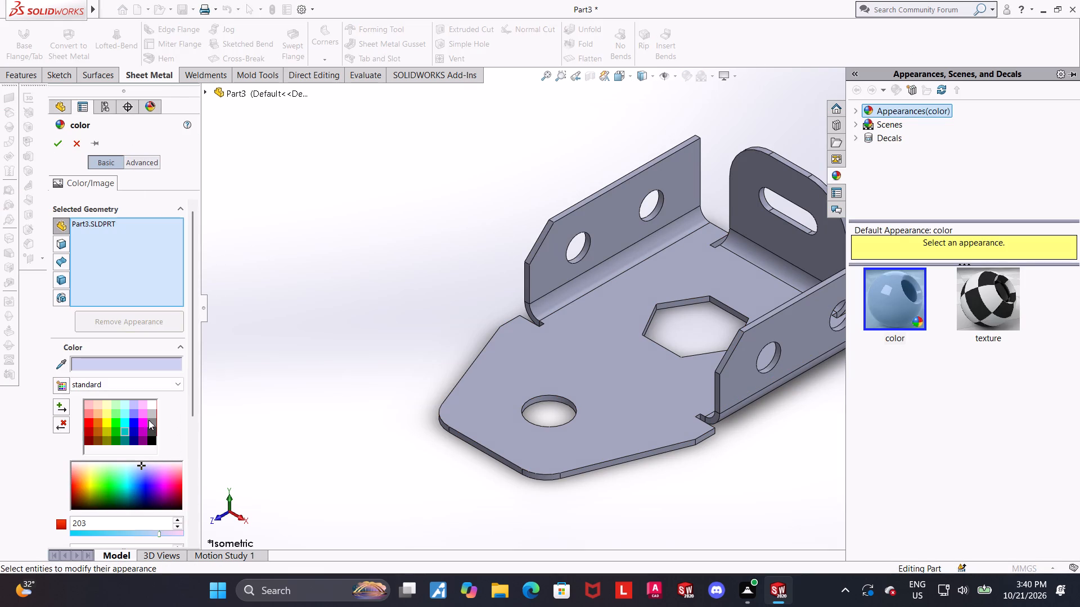
click(141, 421)
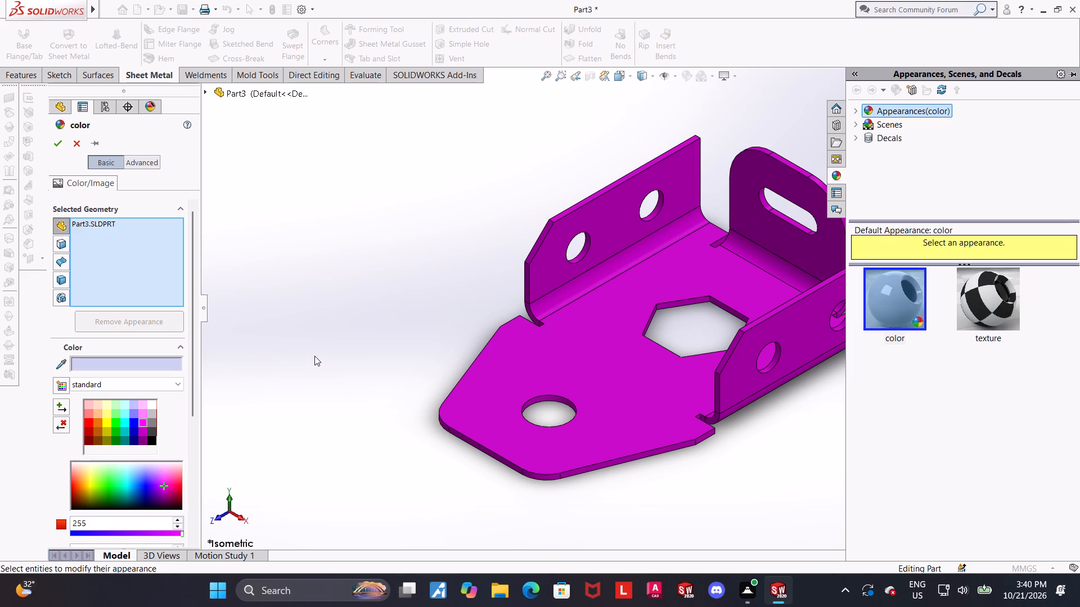
click(141, 411)
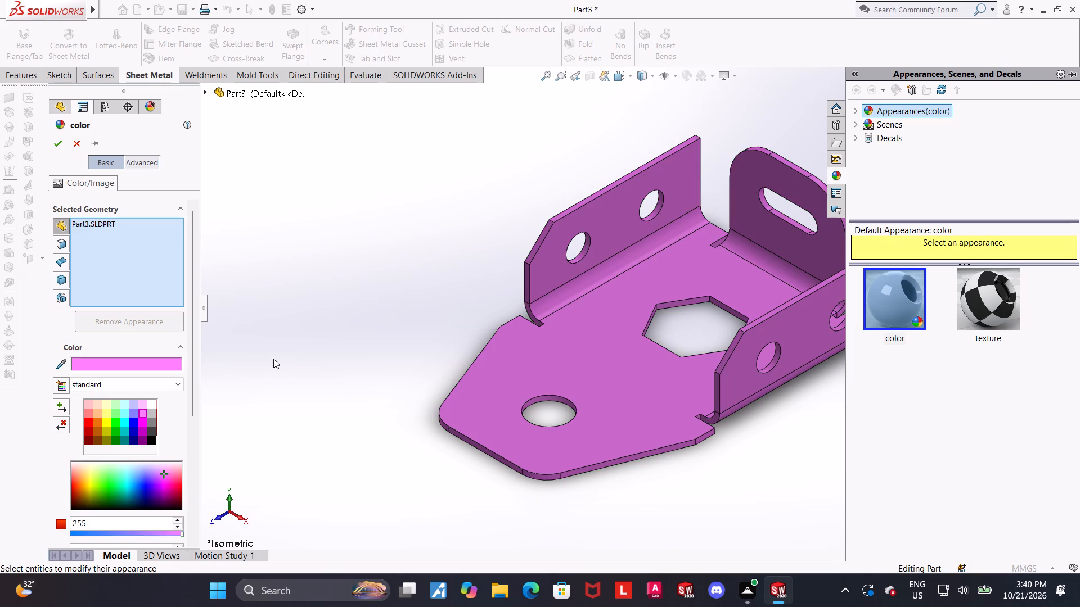
click(142, 417)
click(143, 420)
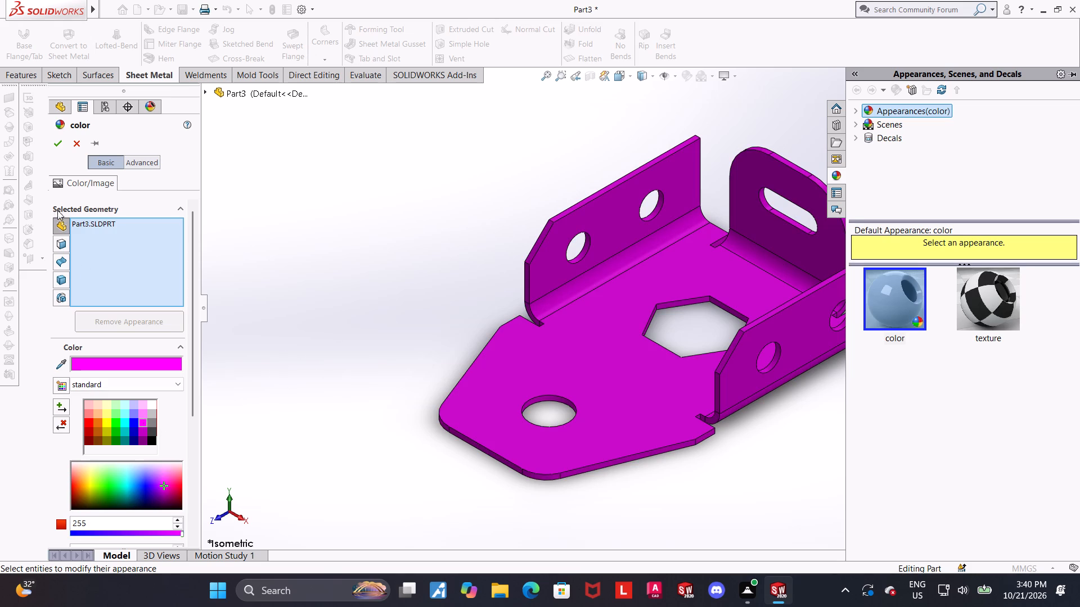
click(52, 138)
click(264, 218)
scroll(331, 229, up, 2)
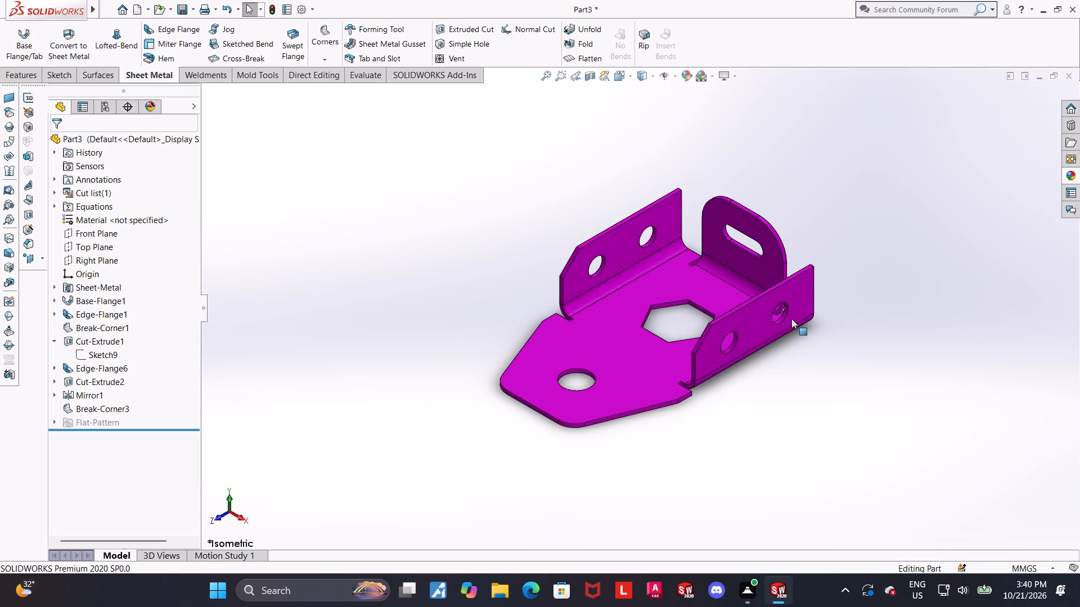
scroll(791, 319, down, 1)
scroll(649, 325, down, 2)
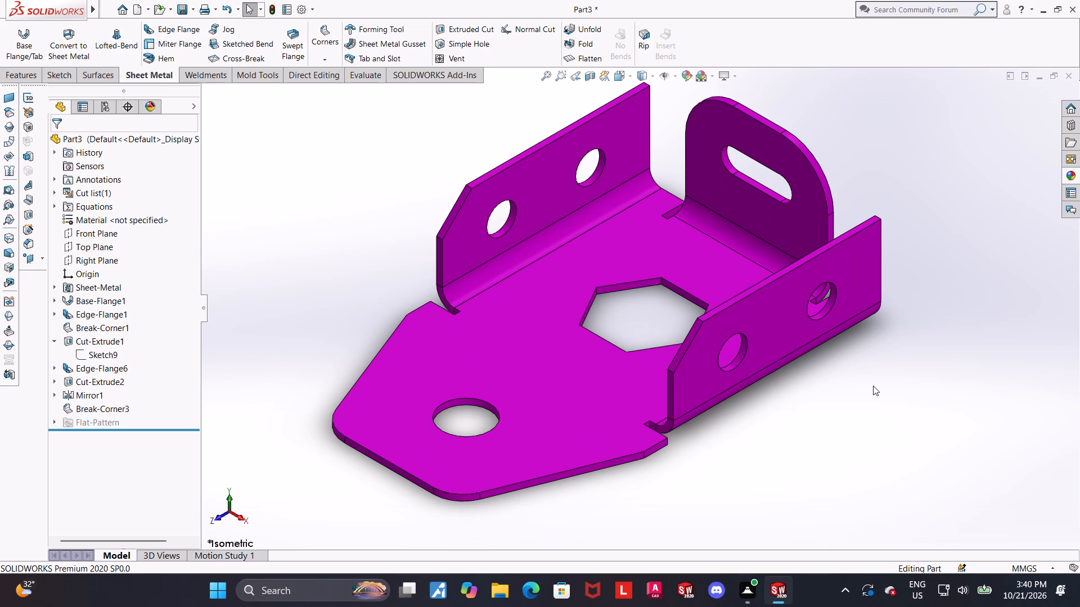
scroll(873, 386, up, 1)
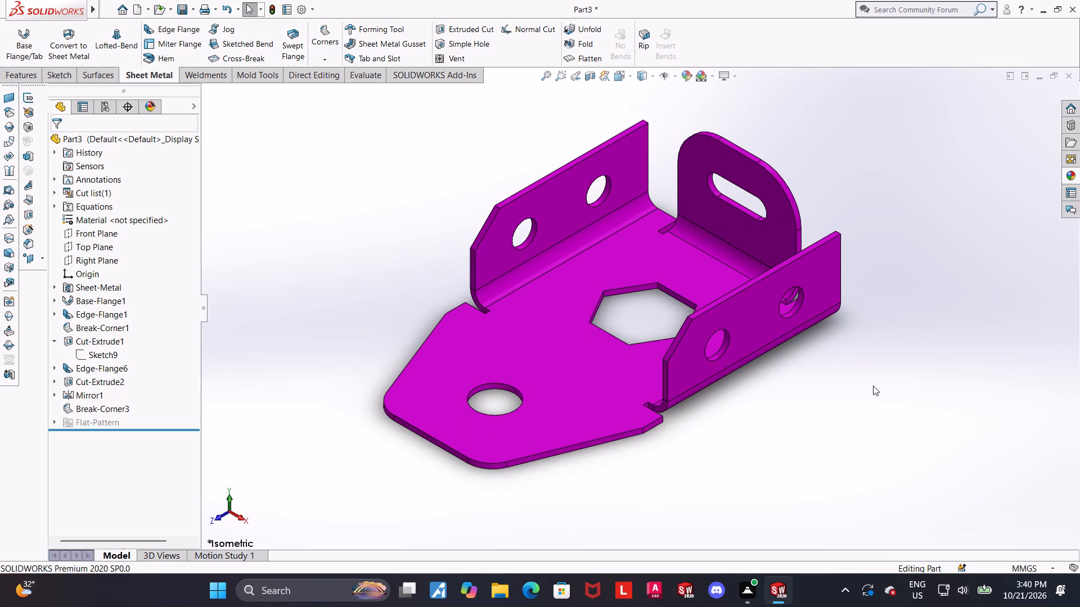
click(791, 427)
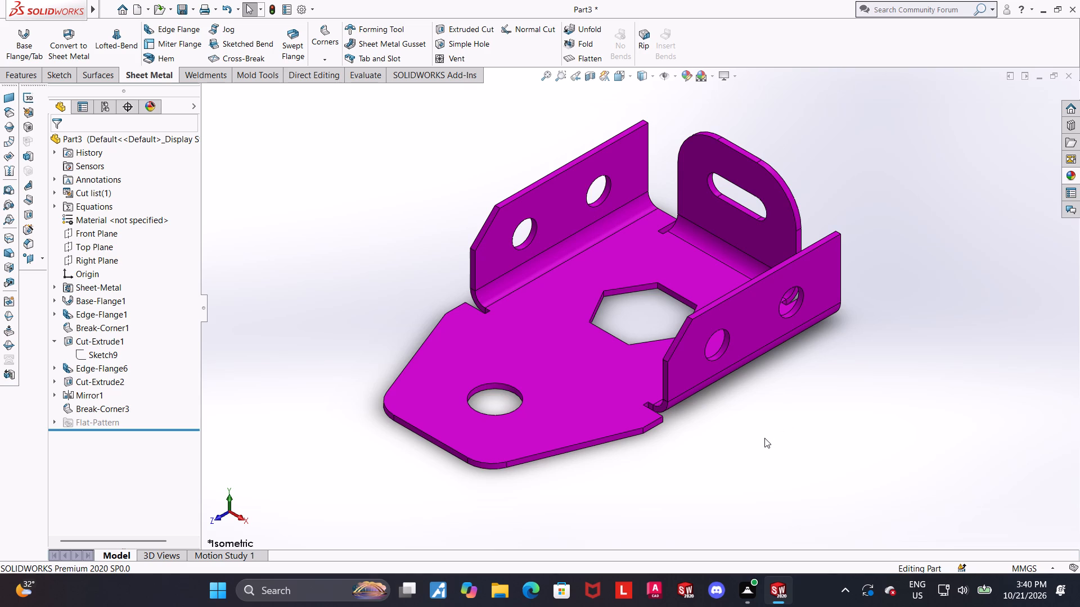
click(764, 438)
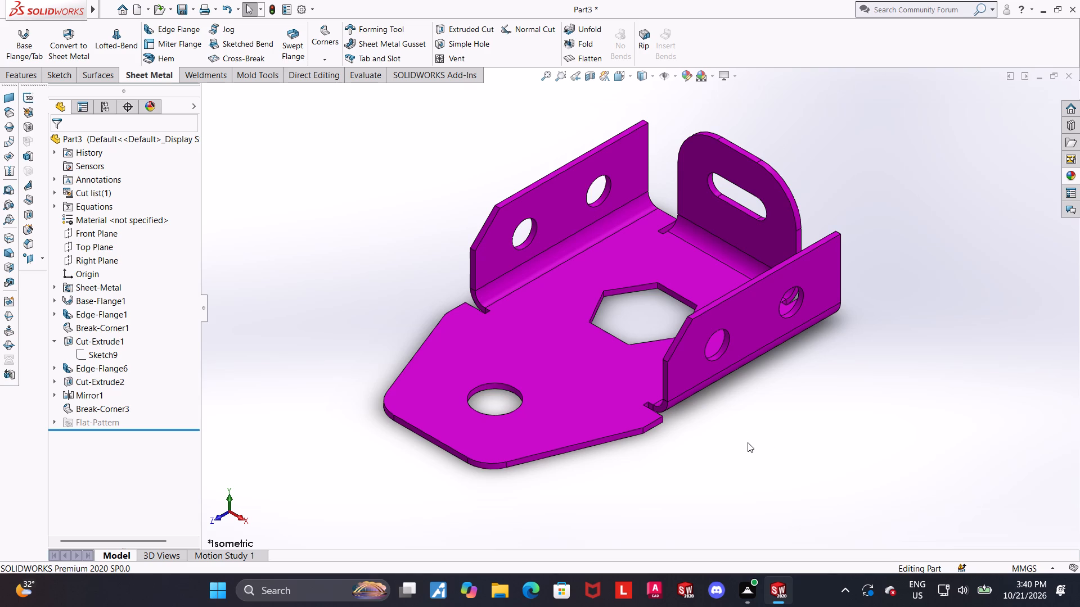
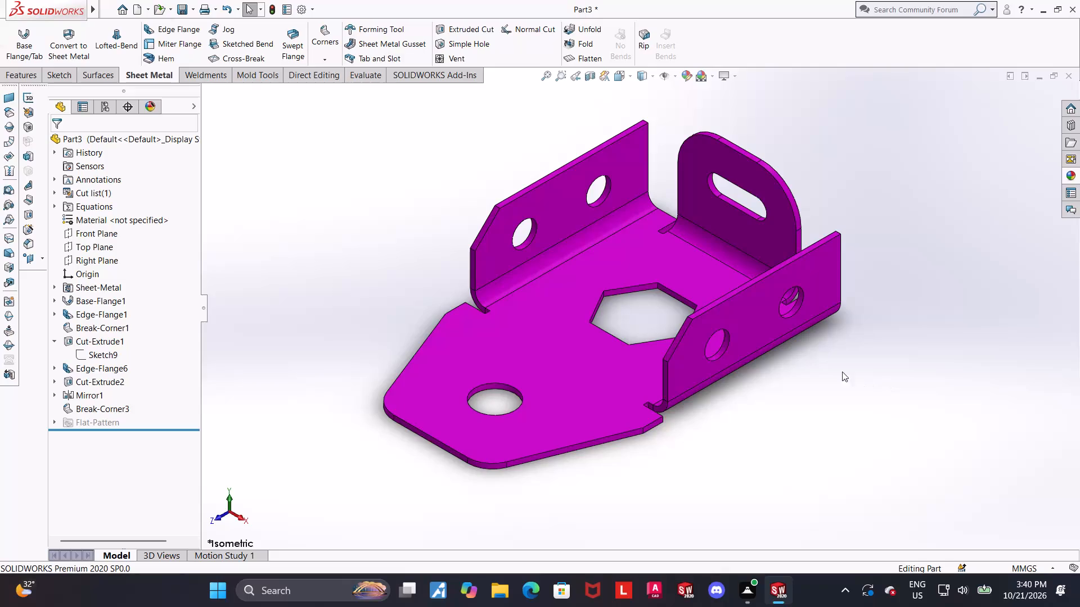
Flatten the sheet metal part and orient the view so the flat pattern is seen straight on from above.
click(571, 57)
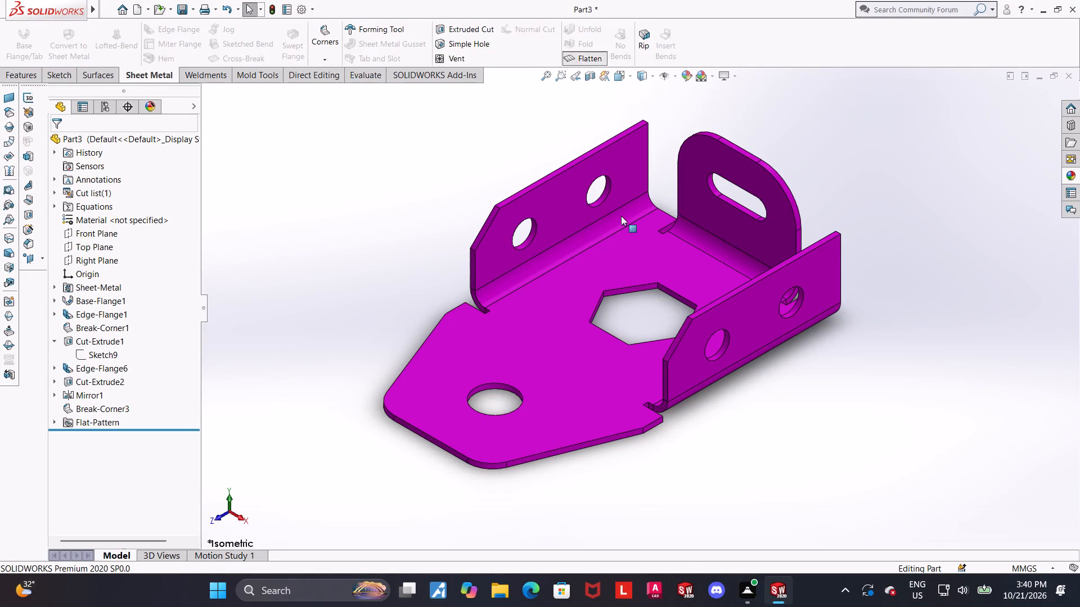
click(623, 76)
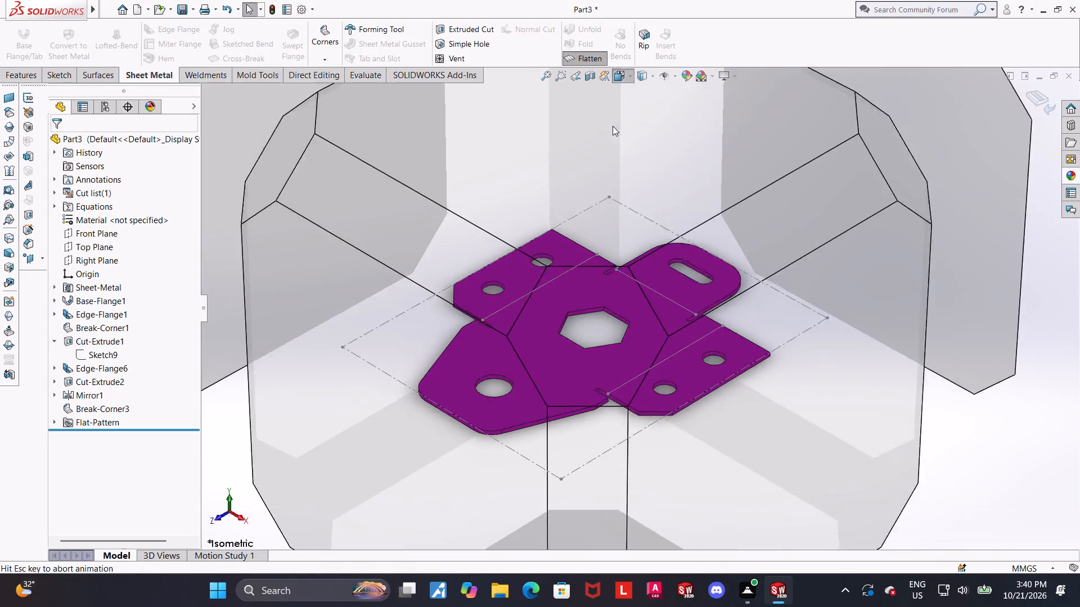
click(503, 305)
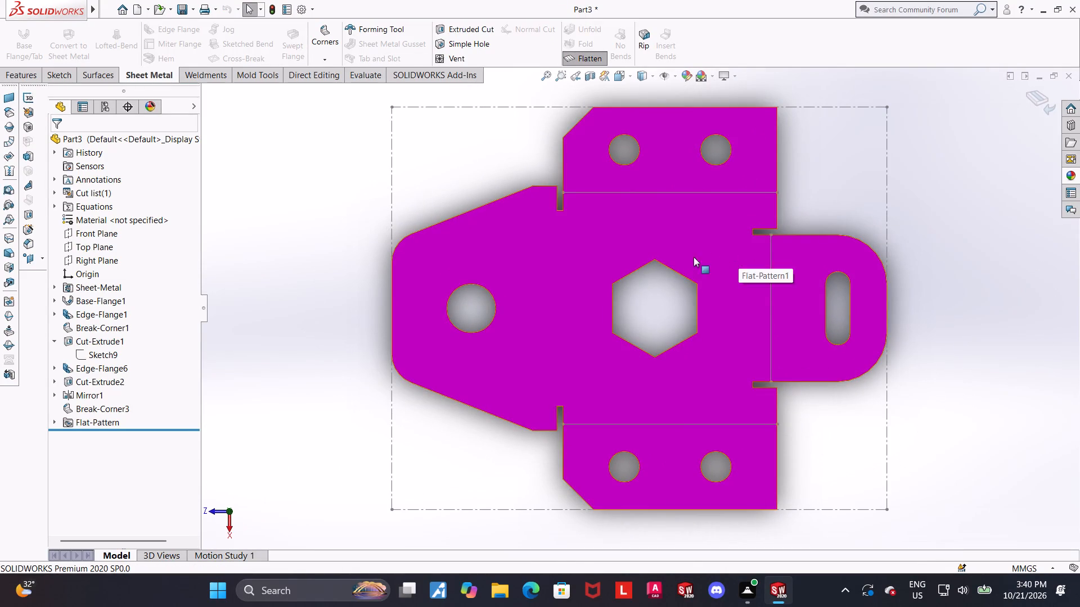
key(Escape)
Start a DXF/DWG export of the flat pattern, saving in Downloads as a Dwg file named "hex slotted sheet metal".
right_click(561, 238)
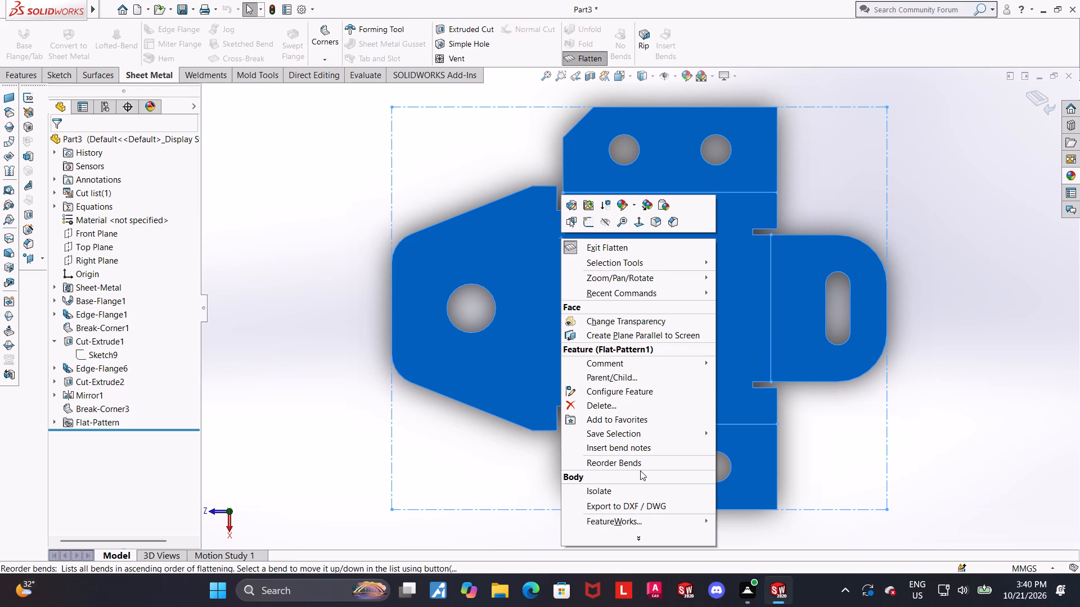
click(640, 501)
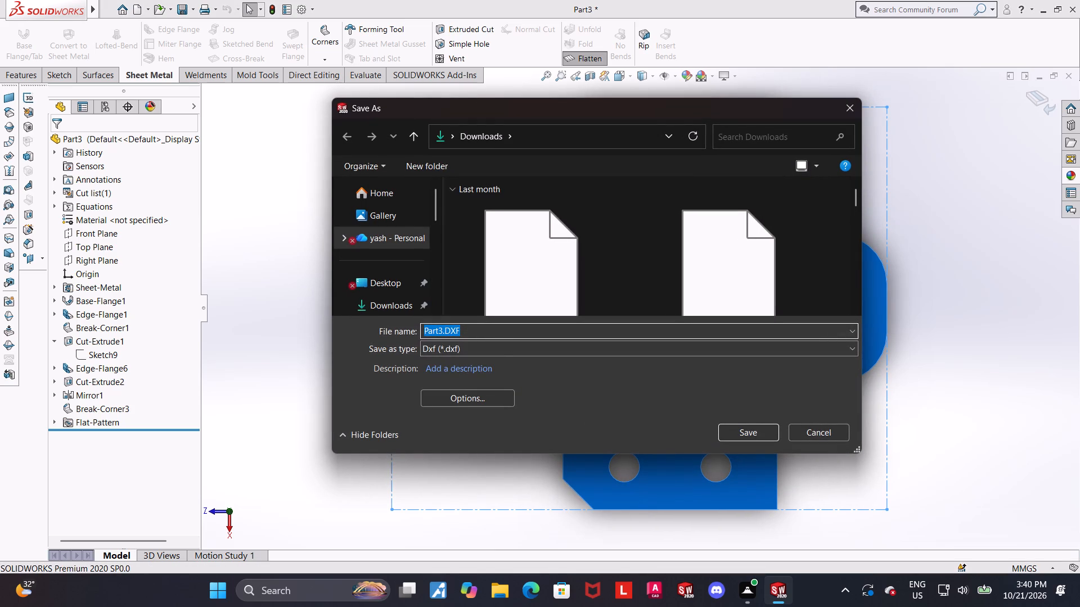
click(499, 348)
click(483, 385)
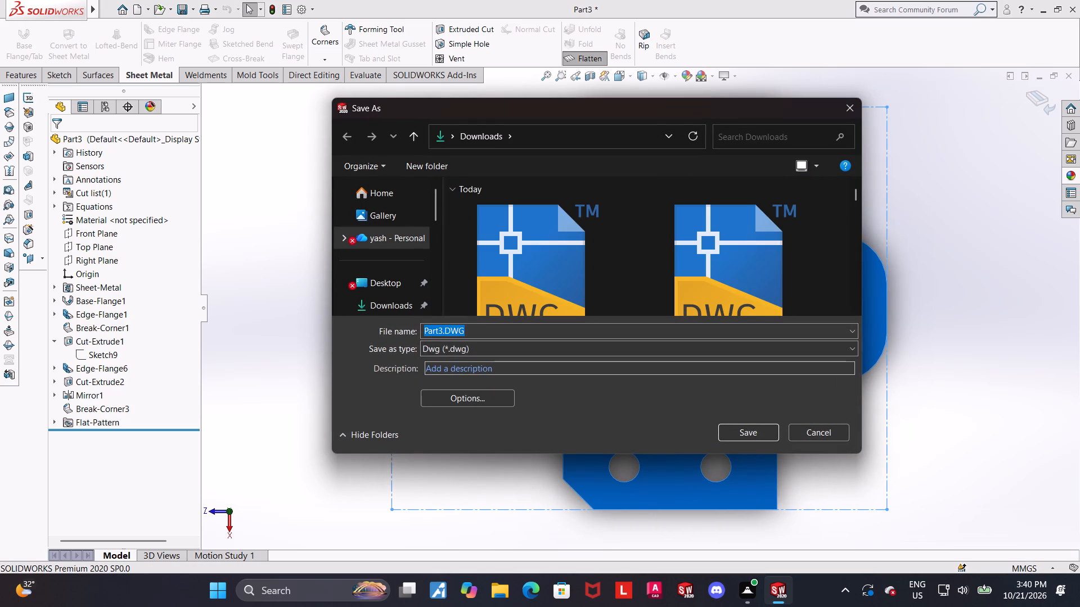
text(hex)
key(space)
key(BackSpace)
click(515, 330)
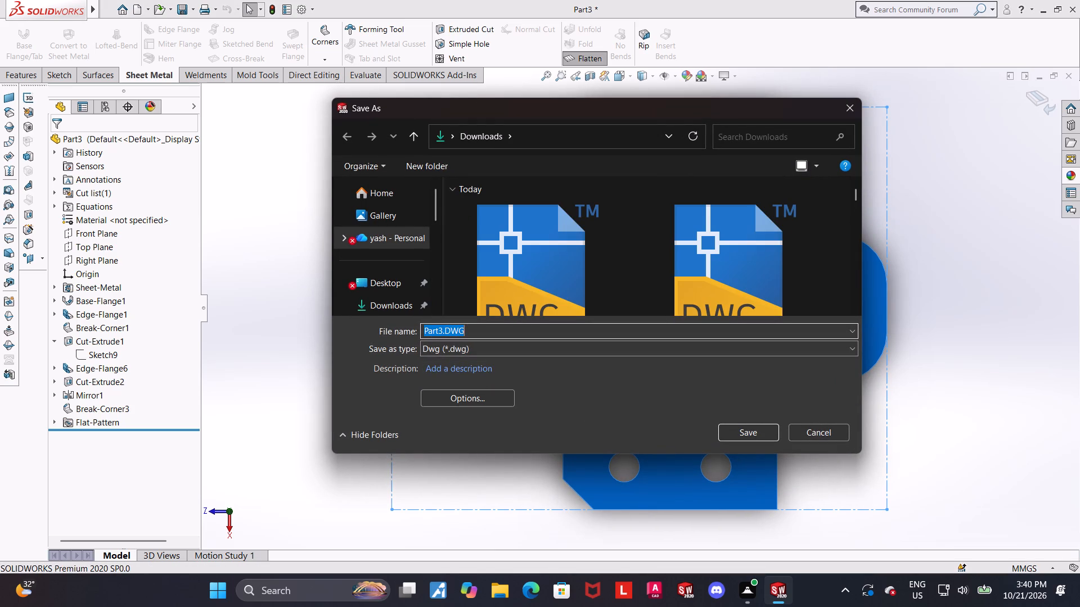
key(BackSpace)
text(hex slotted sheet metal)
key(space)
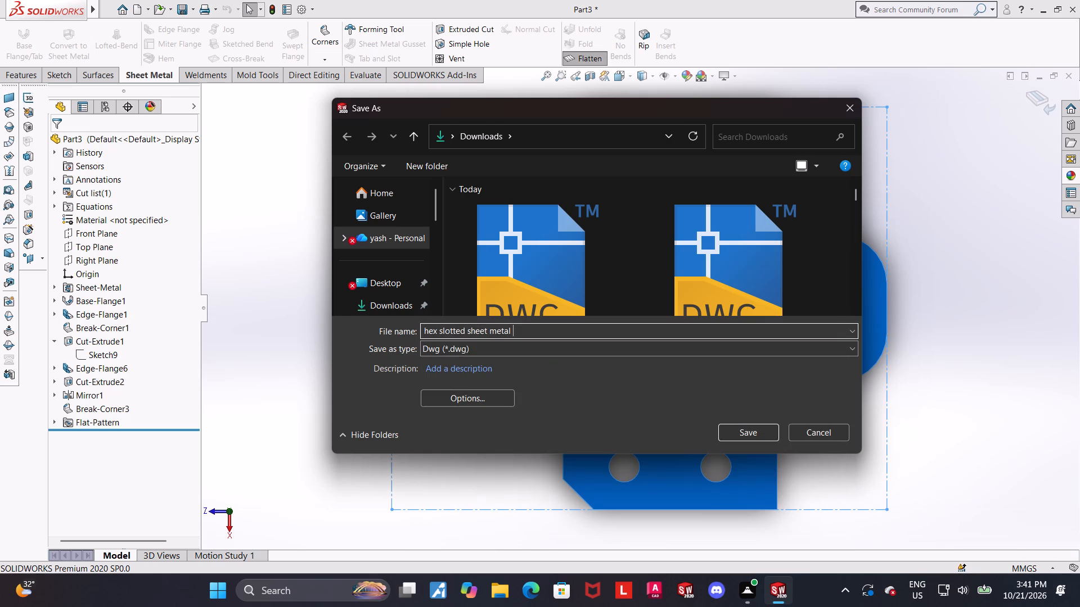
key(Return)
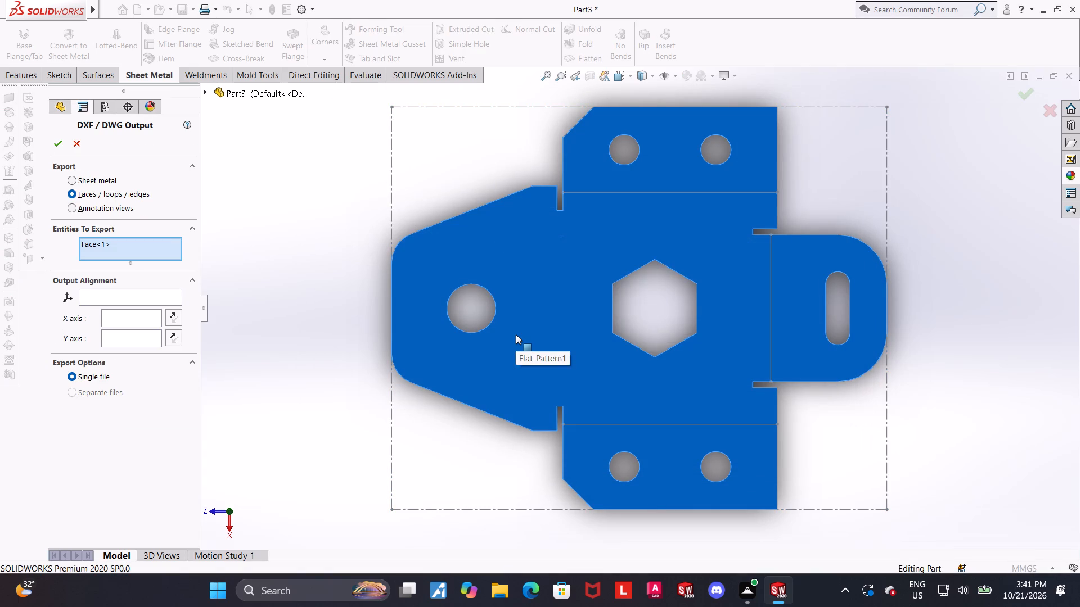
Export as Sheet metal with geometry, hidden edges, bend lines and bounding box included, and save the DWG from the cleanup preview.
click(70, 181)
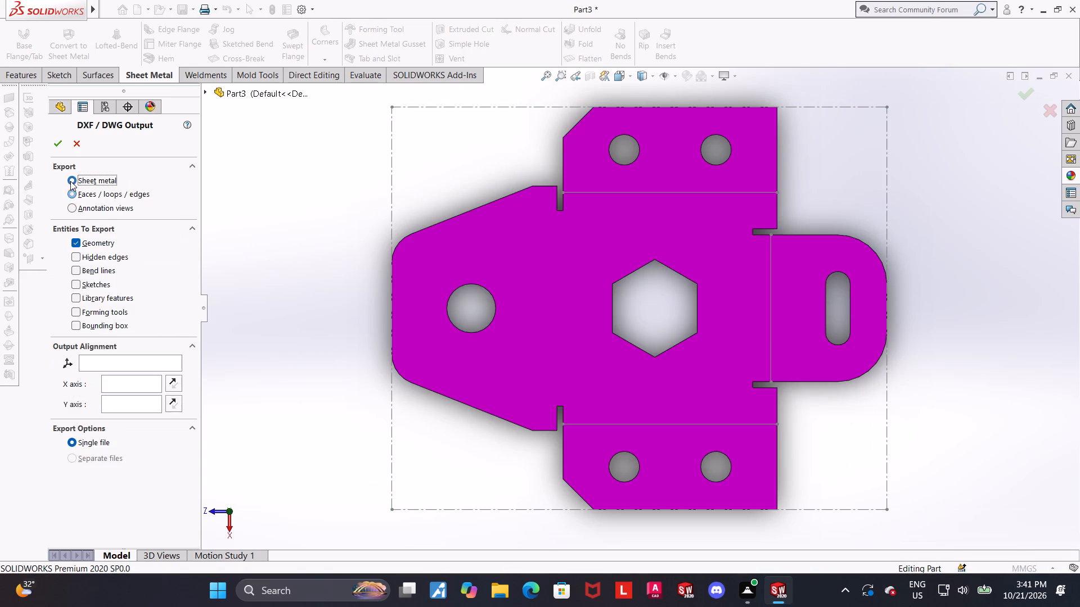
click(76, 258)
click(80, 273)
click(76, 322)
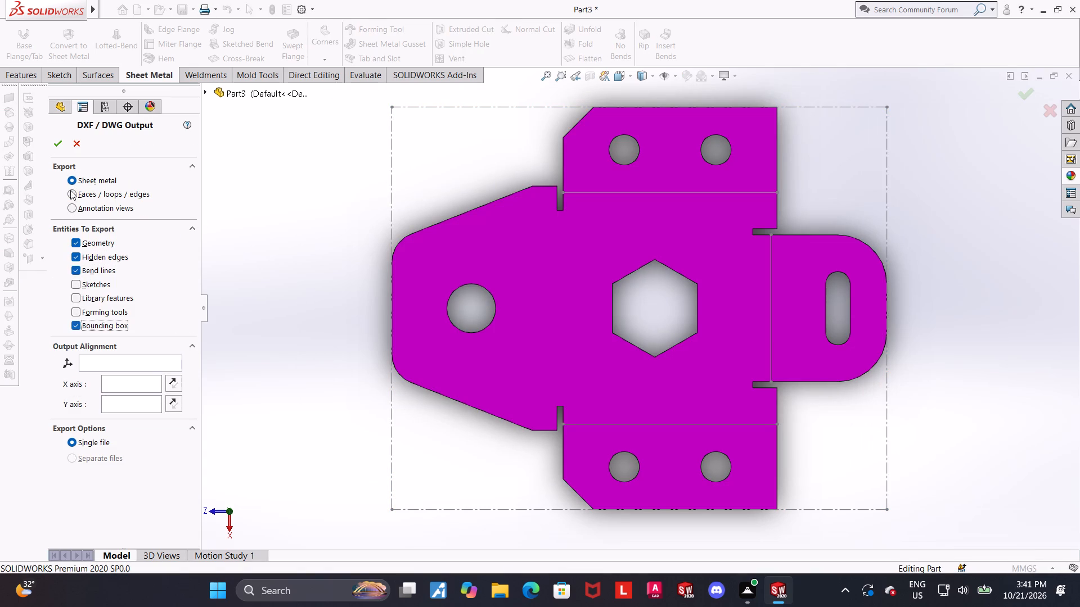
click(58, 143)
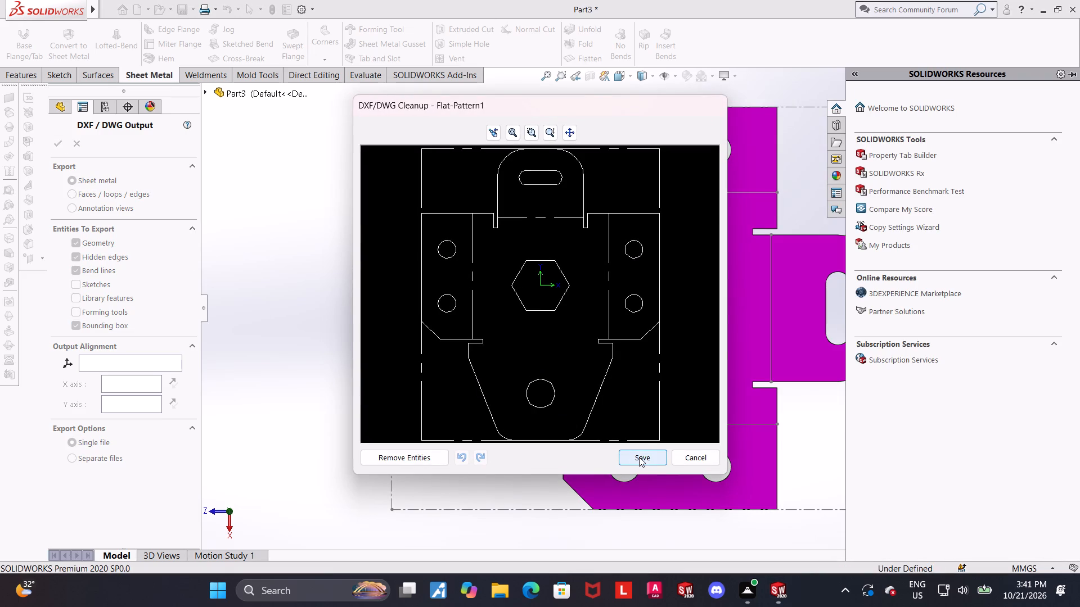
click(639, 457)
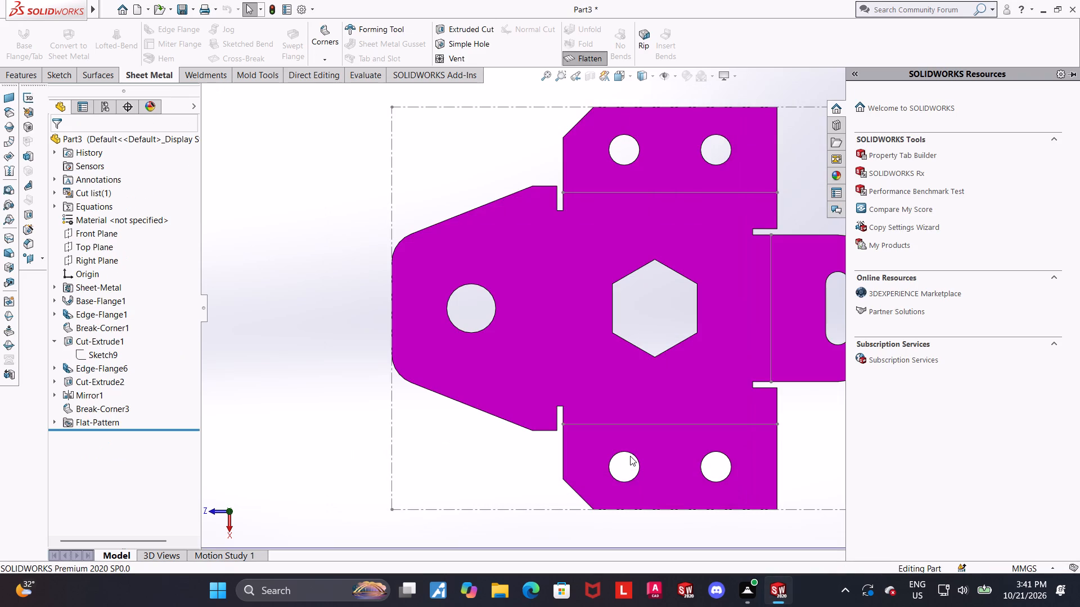
click(307, 360)
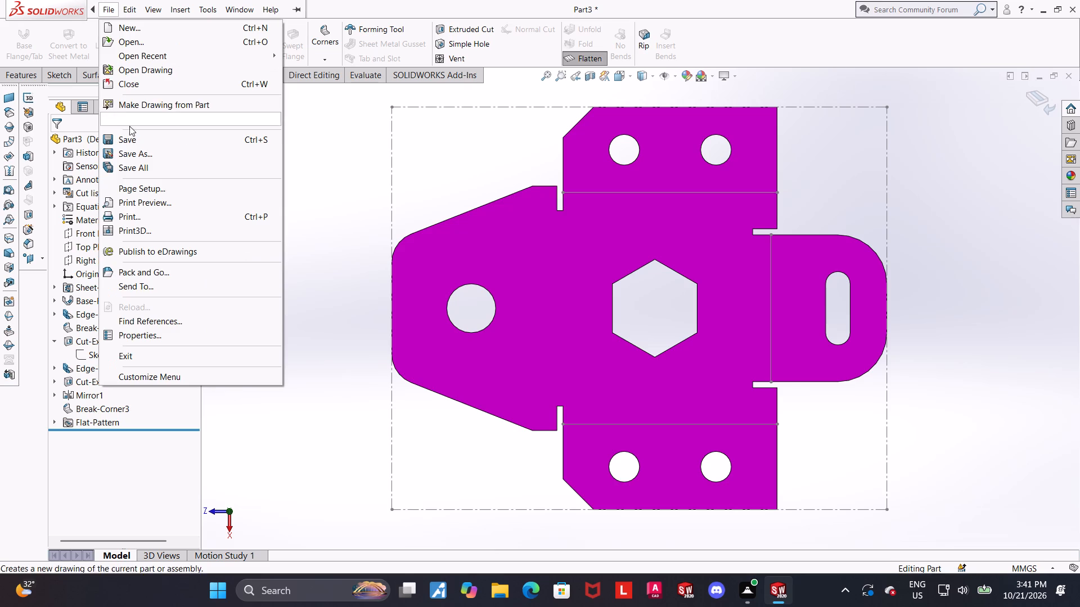
Save the flat pattern view as a PDF named "hex slotted sheet metal flat".
click(130, 148)
click(528, 310)
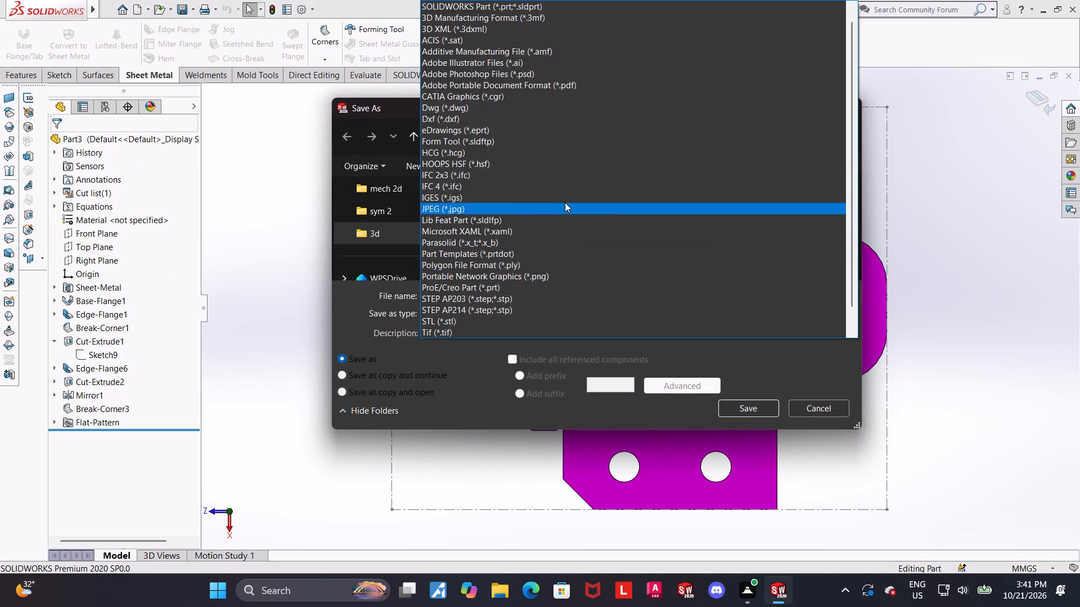
click(560, 88)
text(hex slotted sheet metal flat)
key(Return)
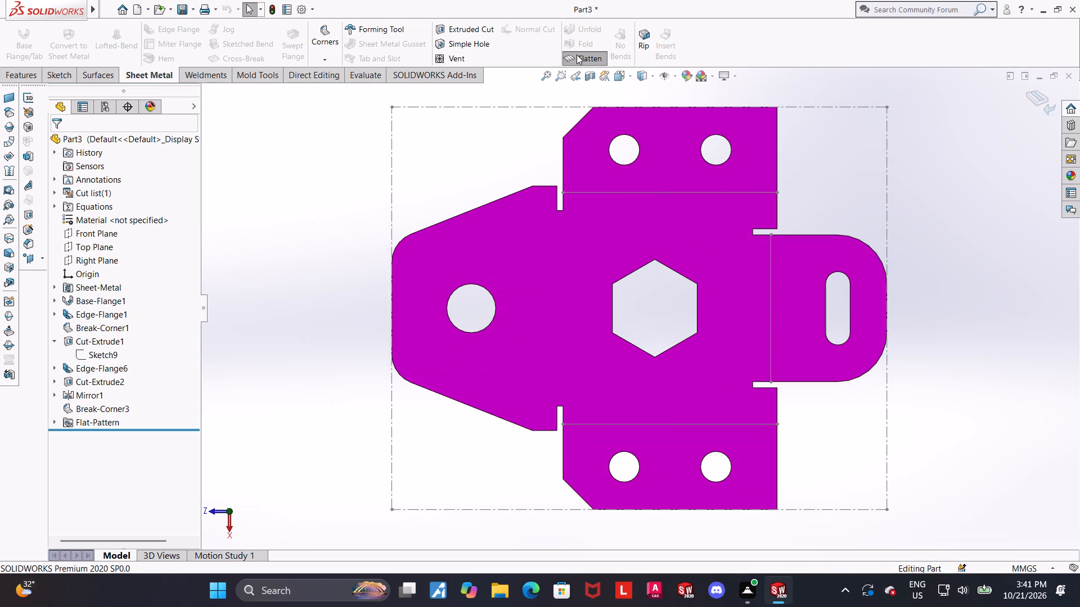
Exit the flattened state to fold the part back and show it in Isometric view.
click(578, 54)
key(ctrl+7)
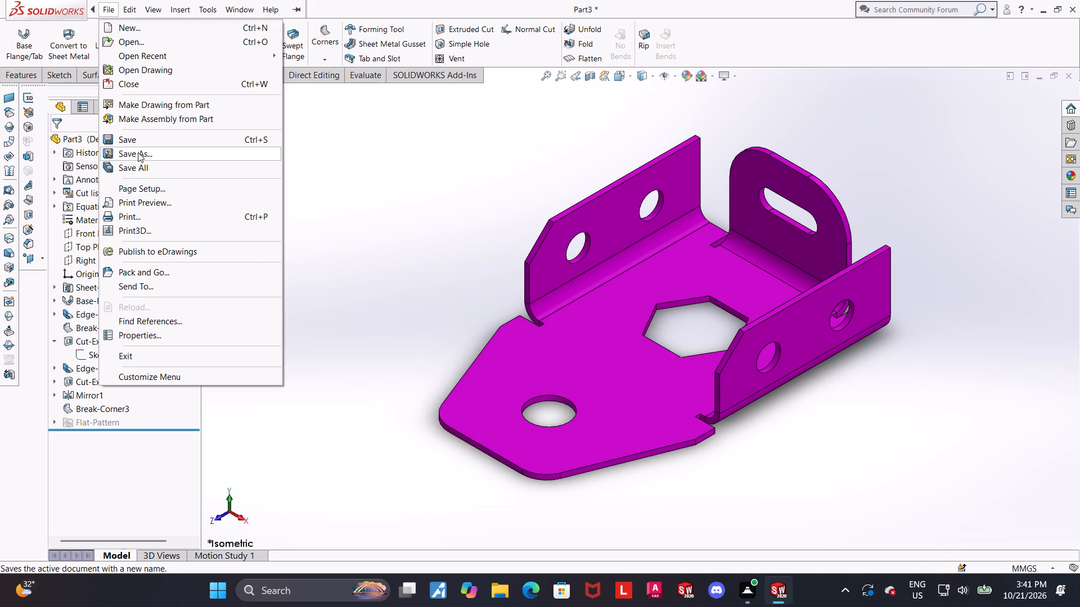
Save the folded model in Downloads as a SOLIDWORKS Part named "hex slotted sheet metal".
click(139, 157)
click(510, 314)
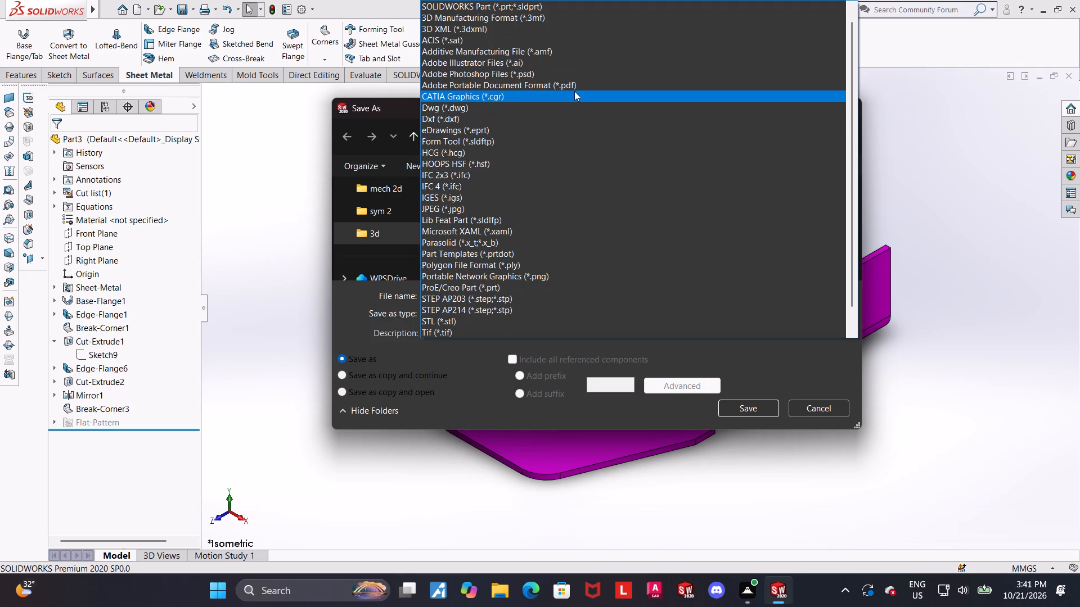
click(240, 263)
drag(489, 296, 436, 297)
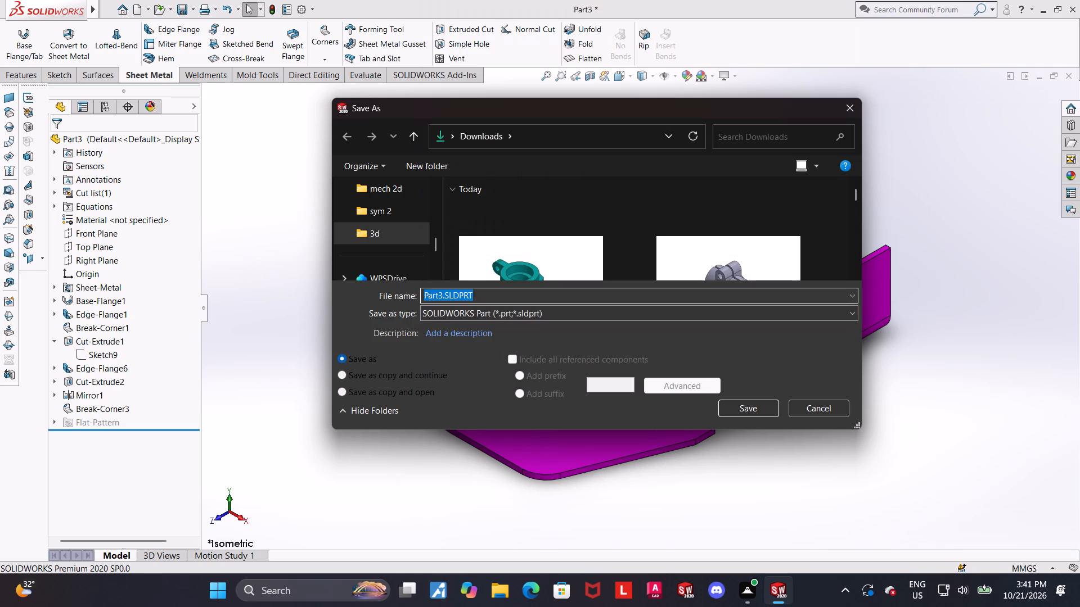
text(hex s)
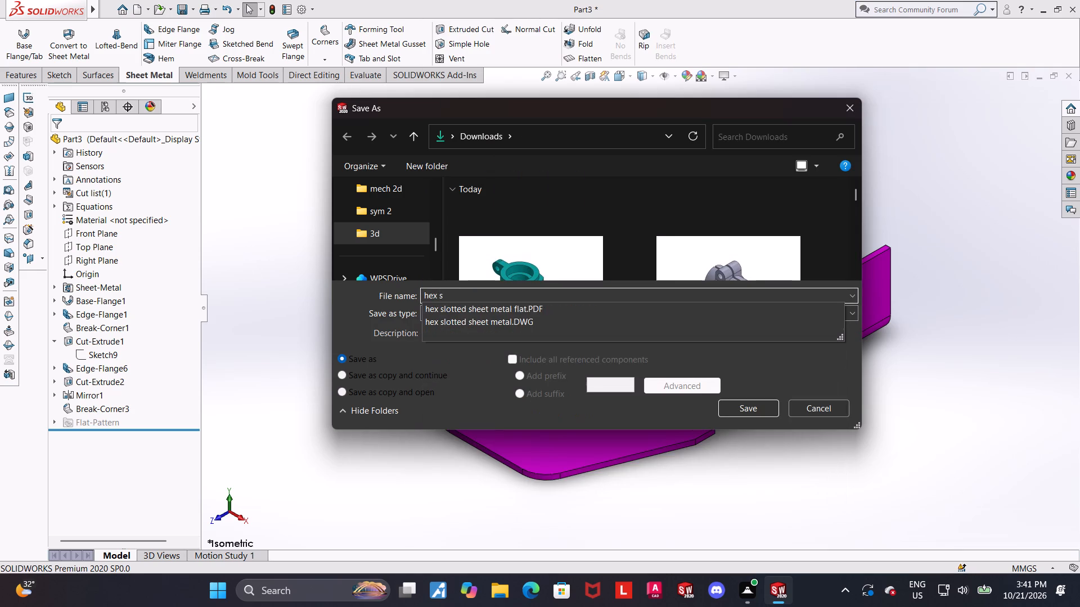
text(lotted wh)
key(BackSpace)
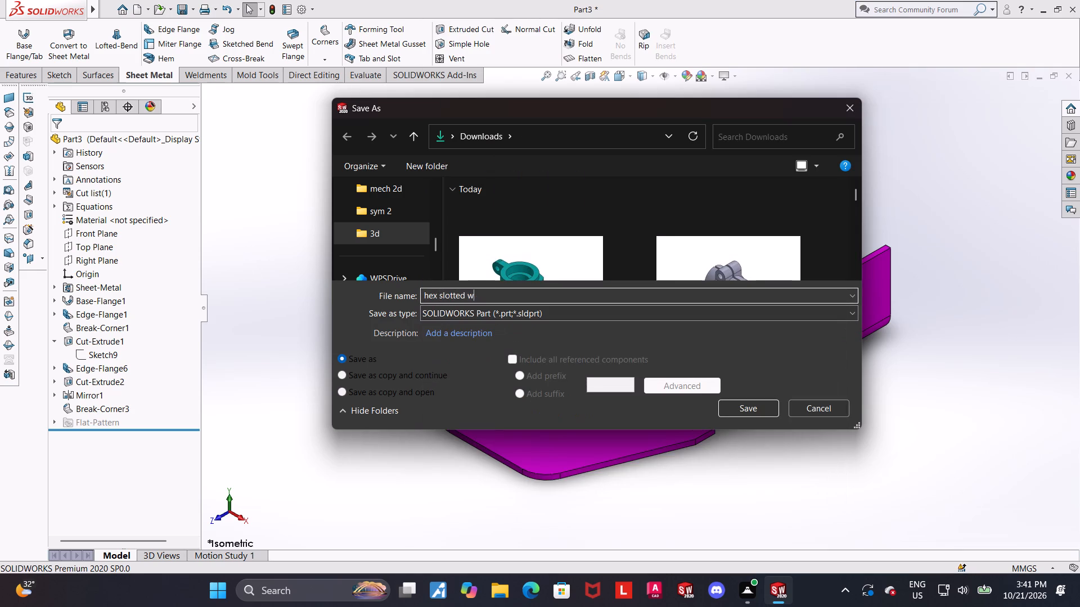
key(BackSpace)
text(sheet metal)
key(Return)
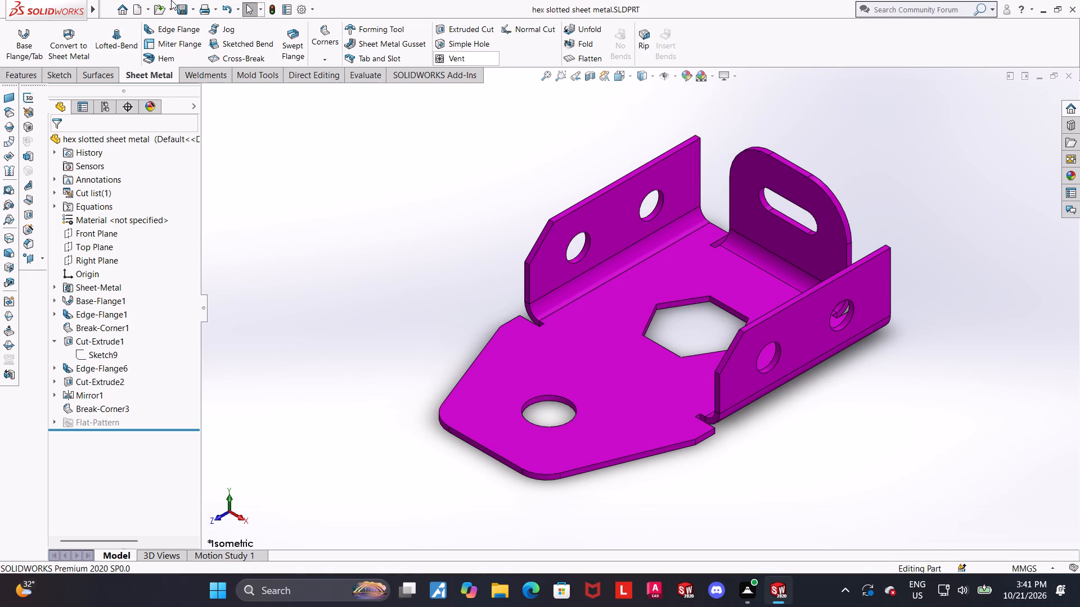
Save the folded part's isometric view as a PDF named "hex slotted sheet metal".
click(127, 155)
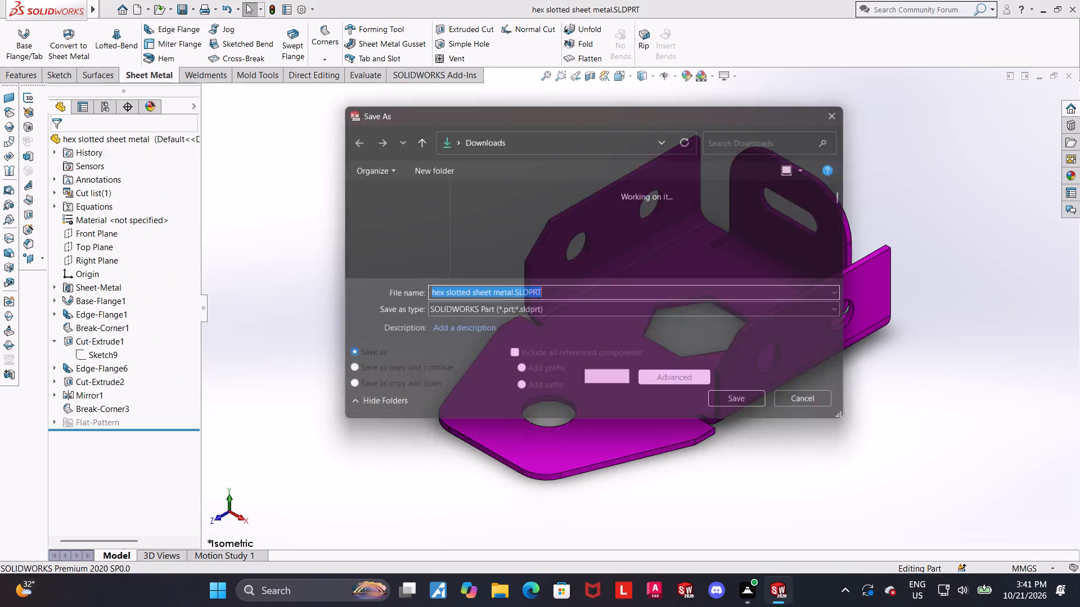
click(551, 309)
click(574, 81)
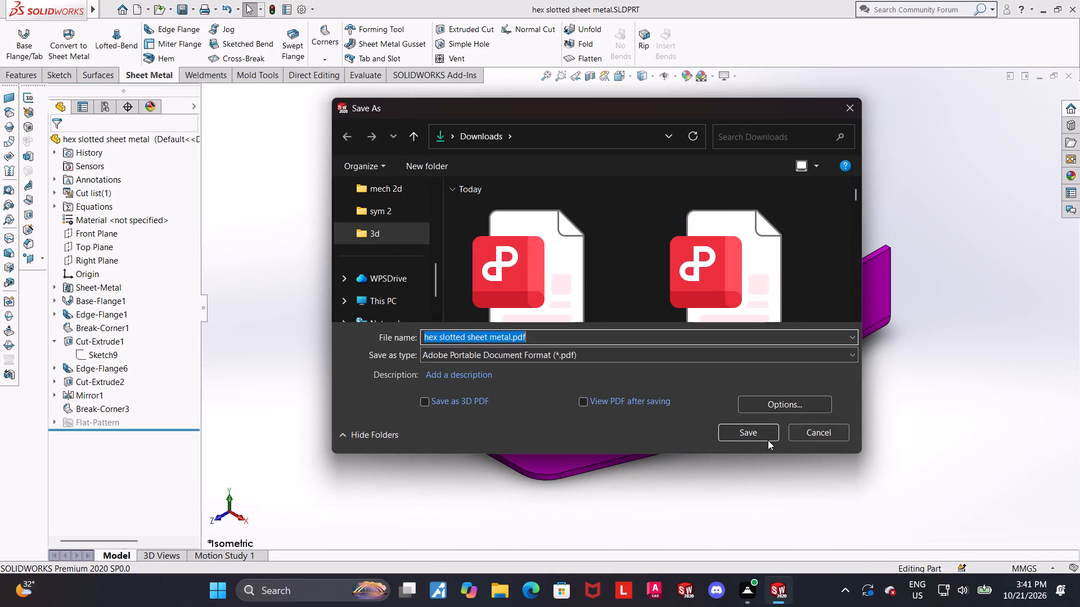
click(754, 430)
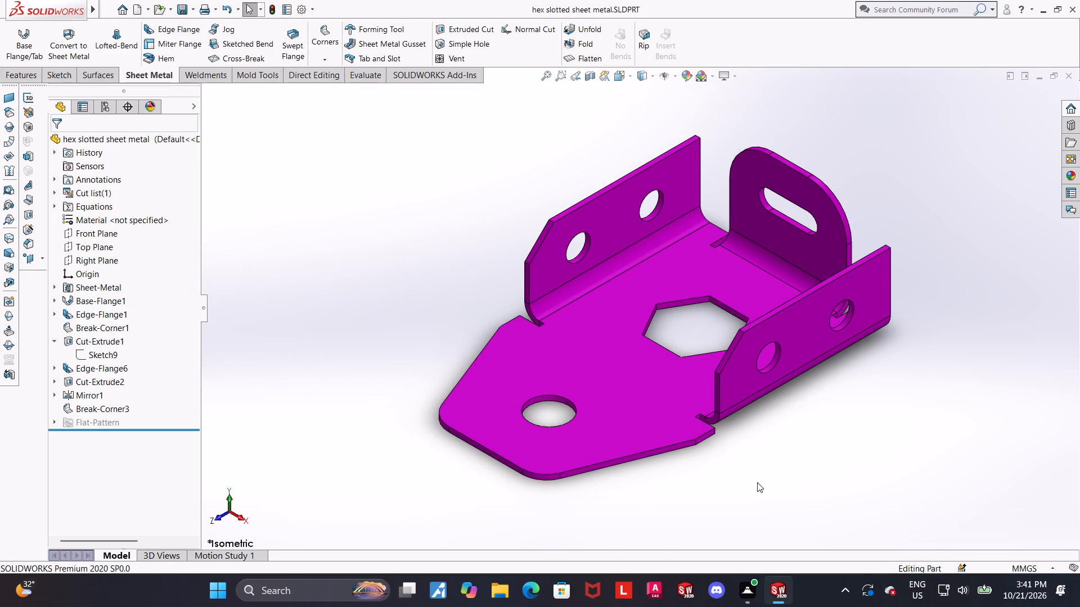